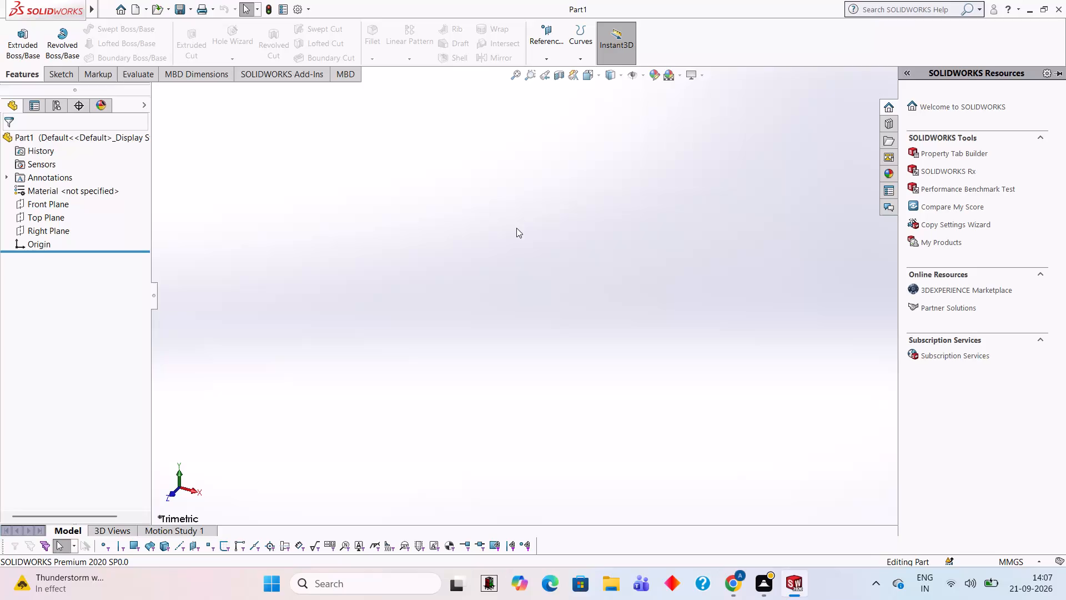
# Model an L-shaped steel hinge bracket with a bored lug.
# Sketch a closed rectangle 125 mm wide and 38 mm high on the Front Plane, with its lower corner at the origin.
pyautogui.click(46, 206)
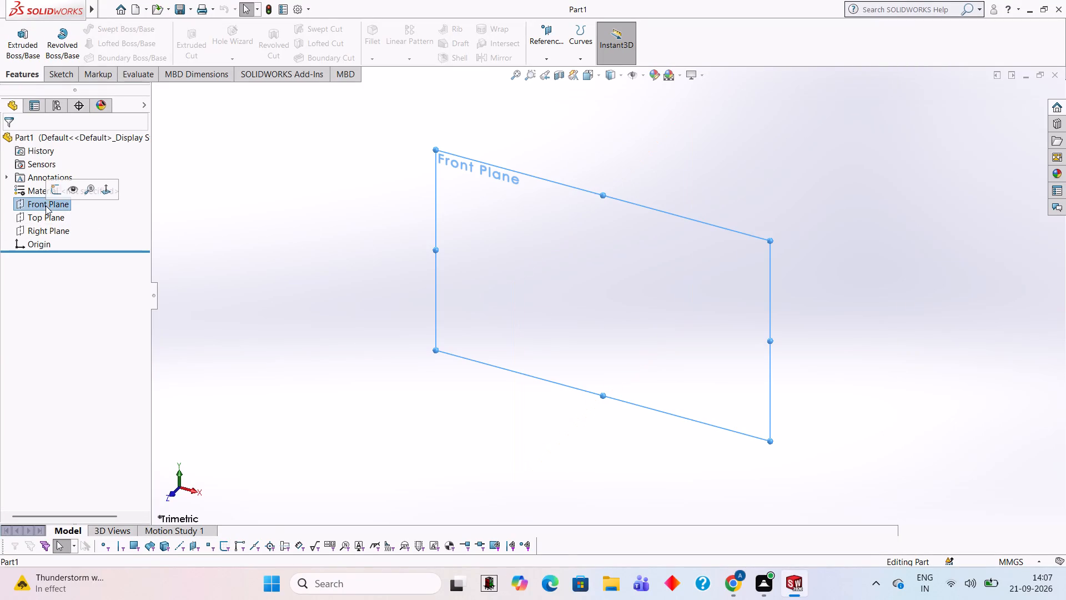
pyautogui.click(58, 191)
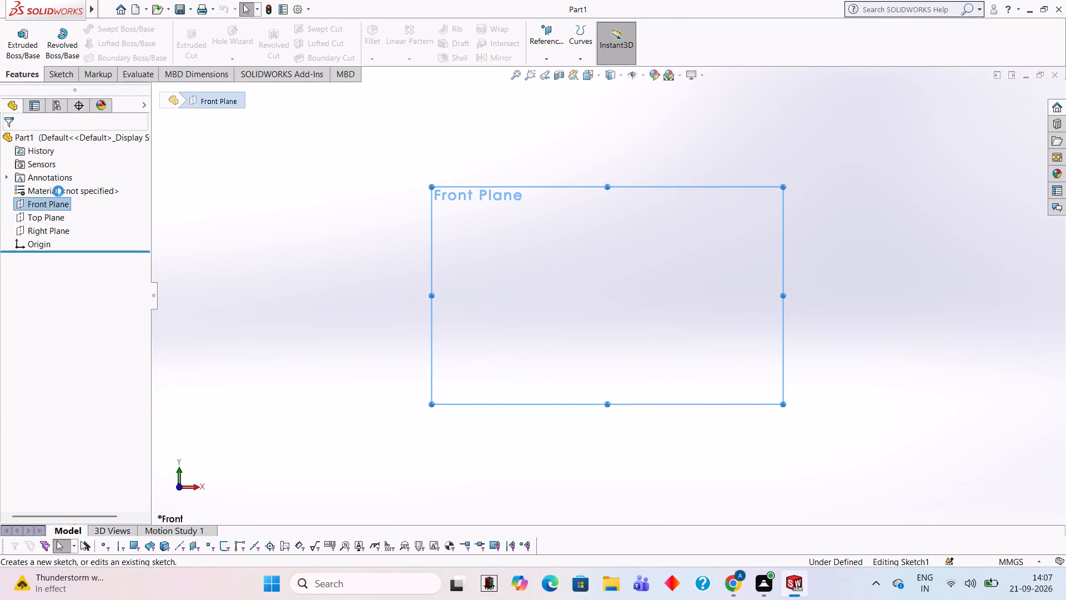
pyautogui.click(484, 266)
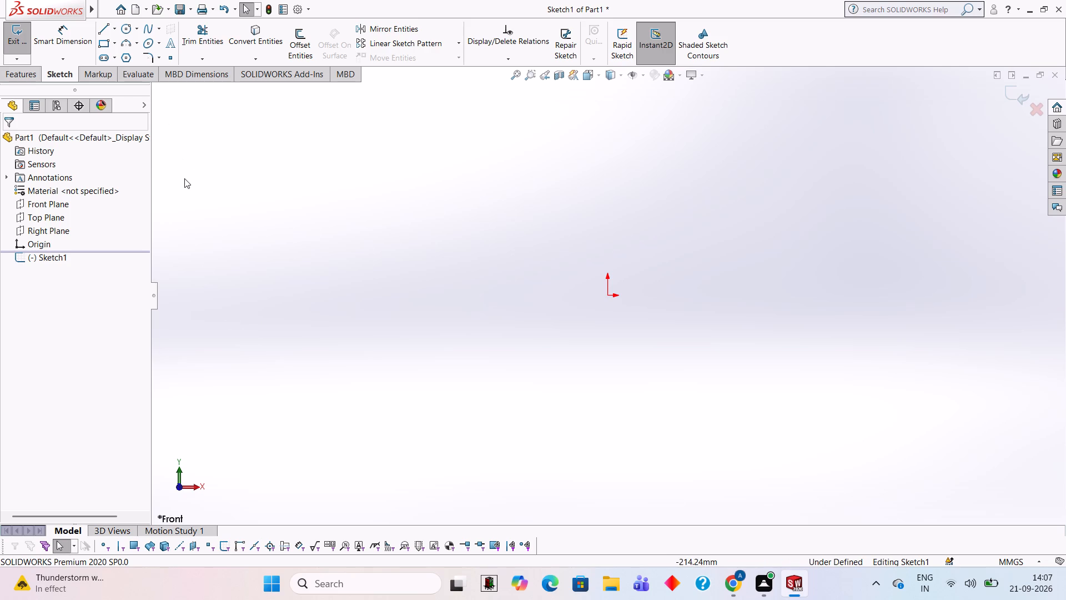
pyautogui.click(108, 28)
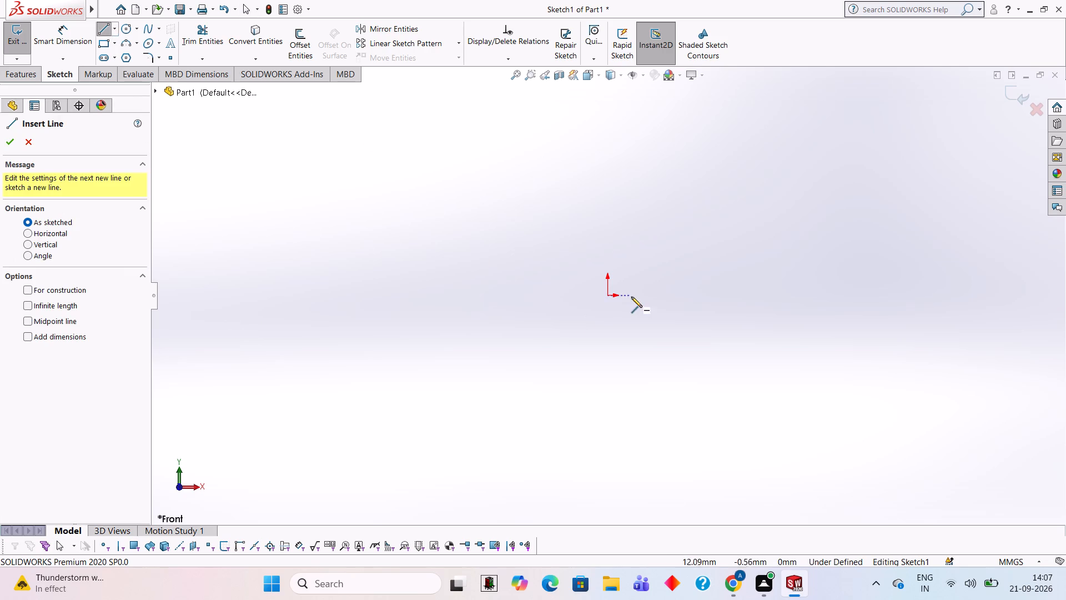
pyautogui.click(607, 297)
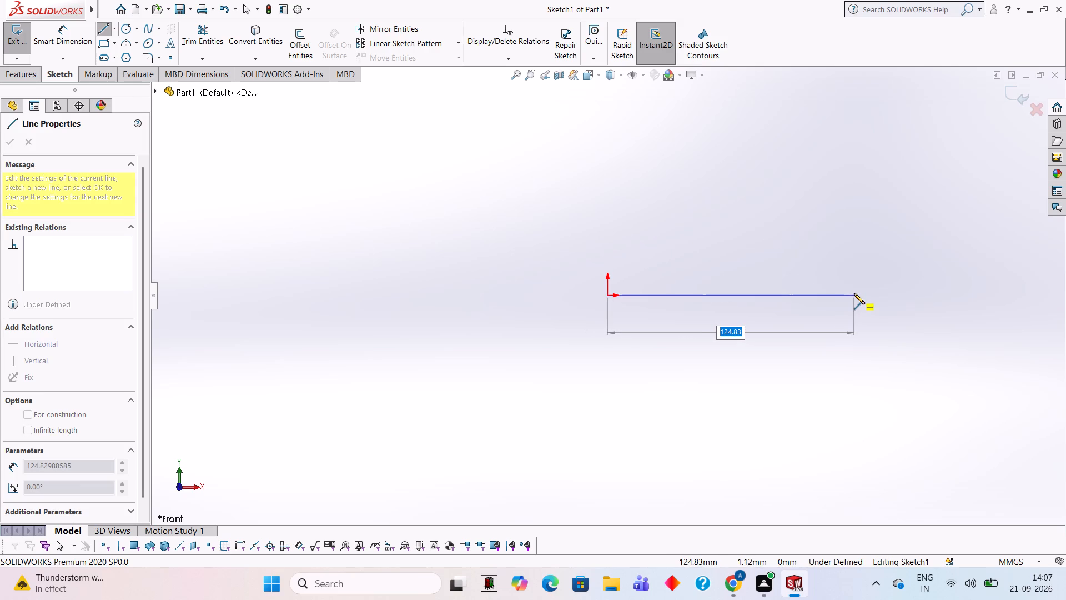
pyautogui.write('125')
pyautogui.press('Return')
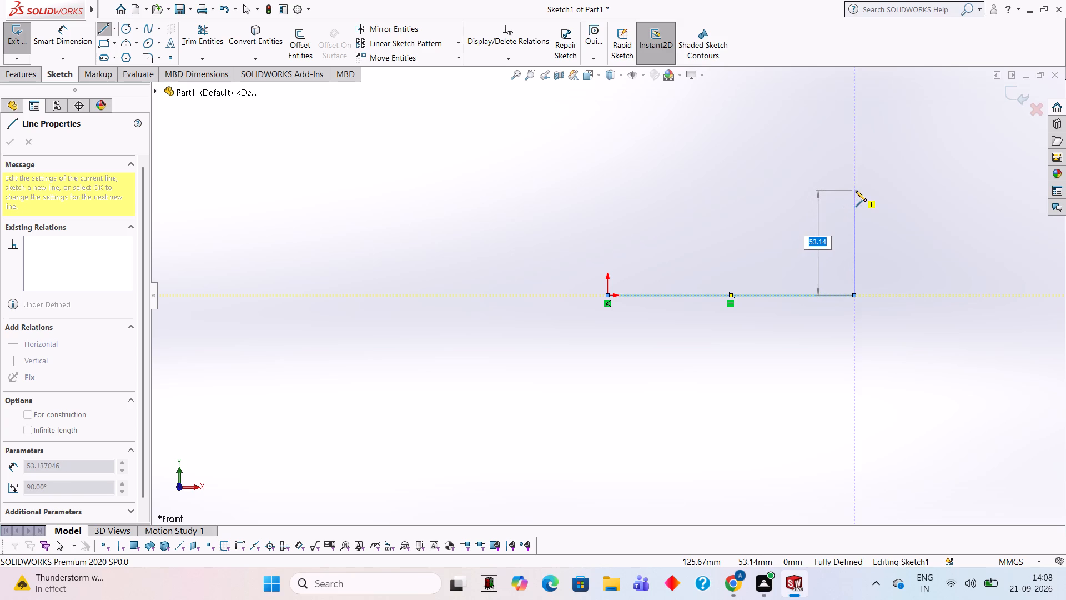
pyautogui.write('38')
pyautogui.press('Return')
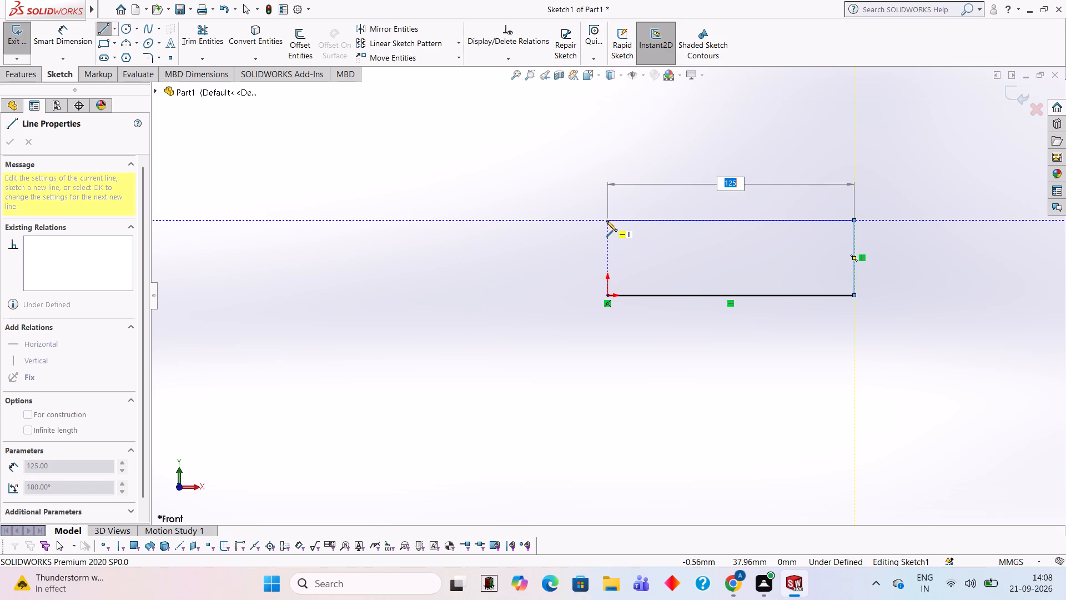
pyautogui.click(606, 221)
pyautogui.click(606, 293)
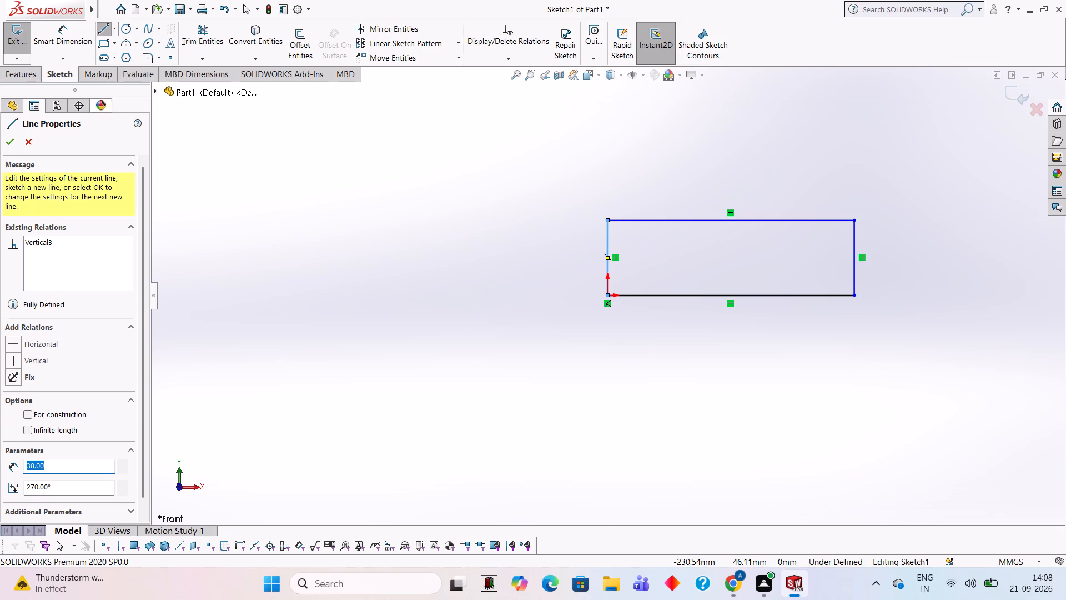
# Extrude the rectangle as a blind boss 10 mm deep.
pyautogui.click(33, 78)
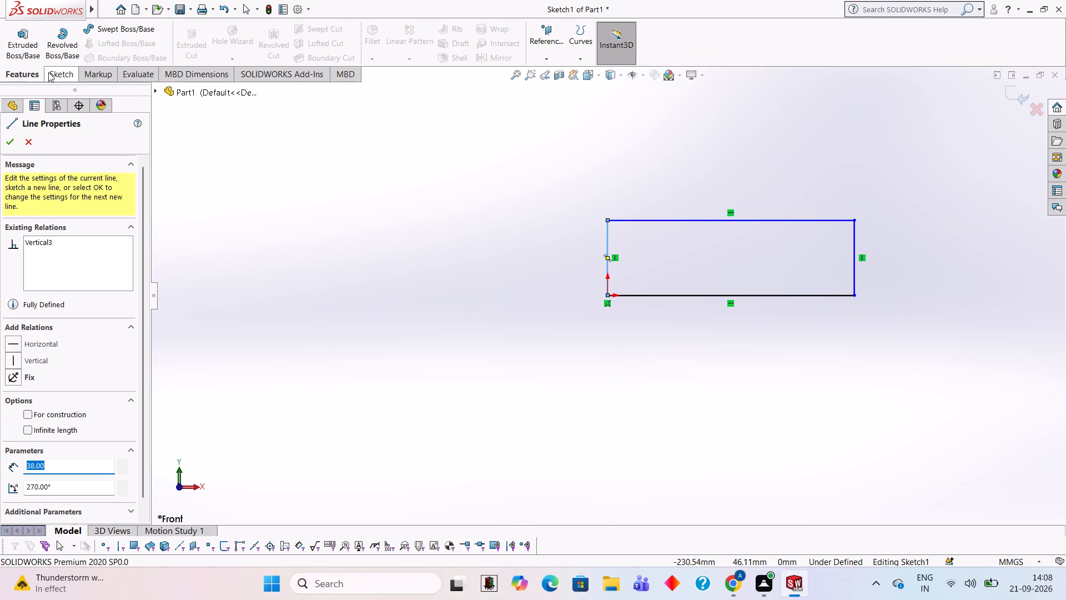
pyautogui.click(31, 50)
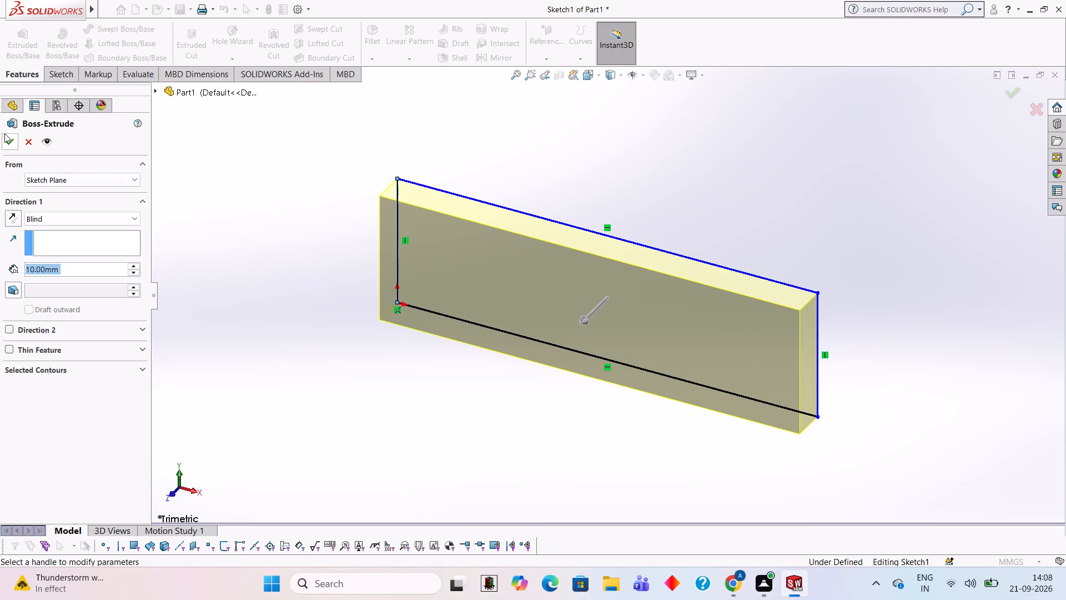
pyautogui.click(13, 142)
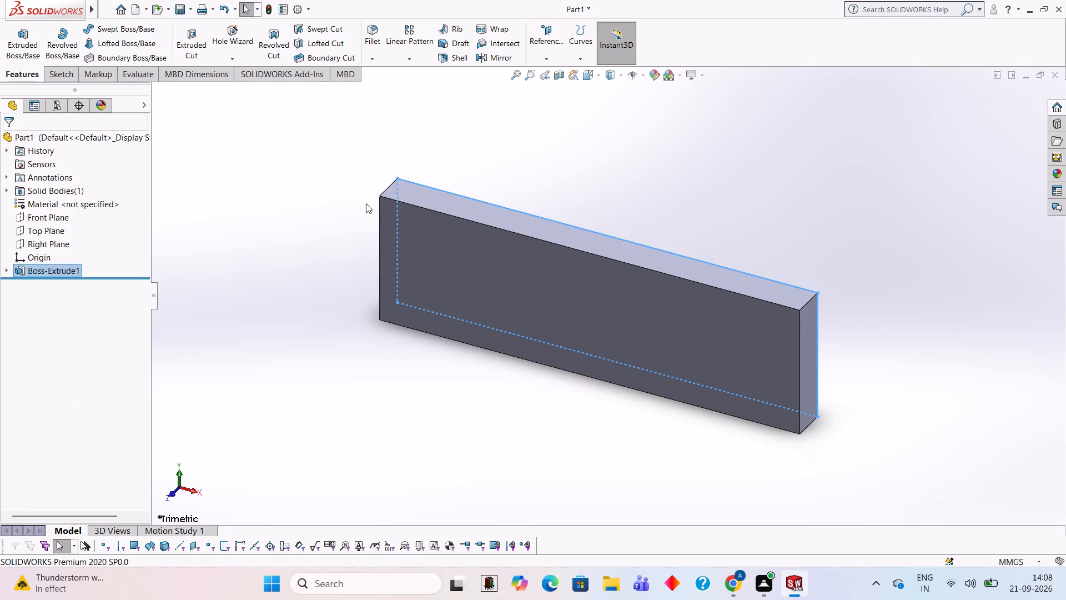
pyautogui.click(542, 154)
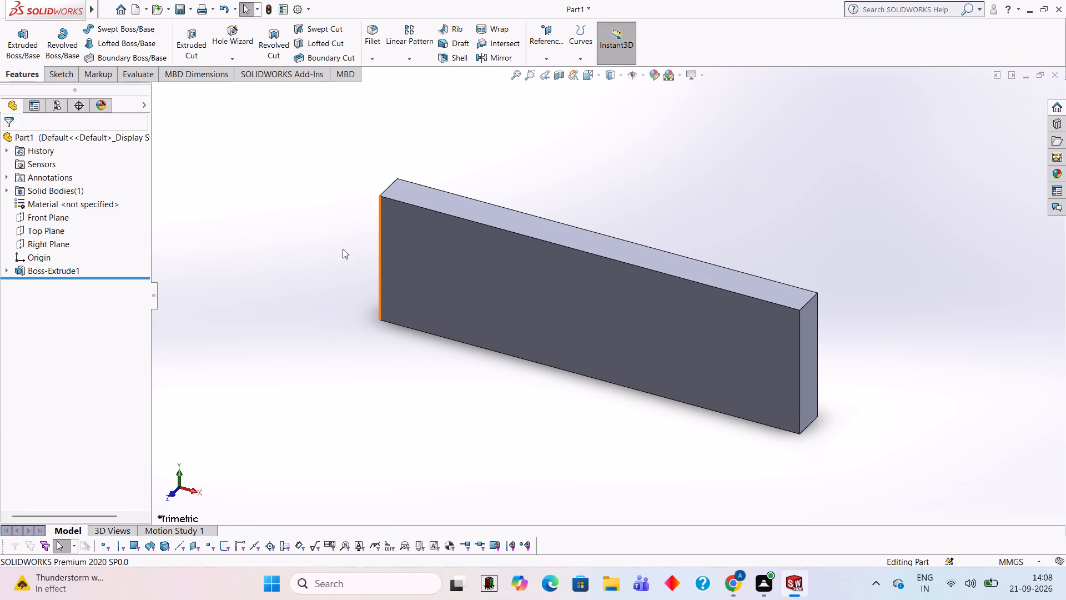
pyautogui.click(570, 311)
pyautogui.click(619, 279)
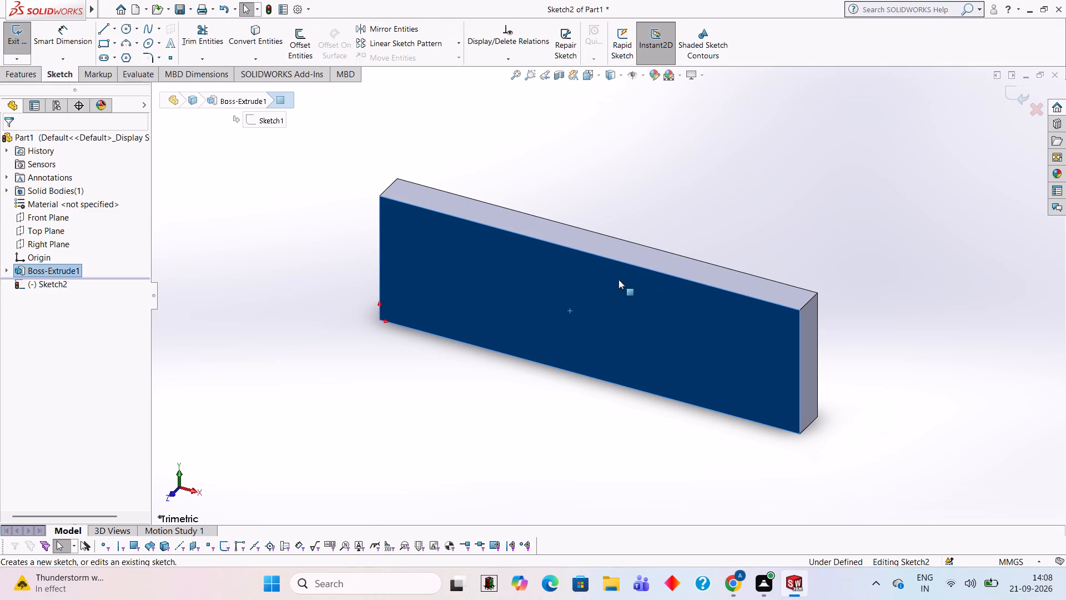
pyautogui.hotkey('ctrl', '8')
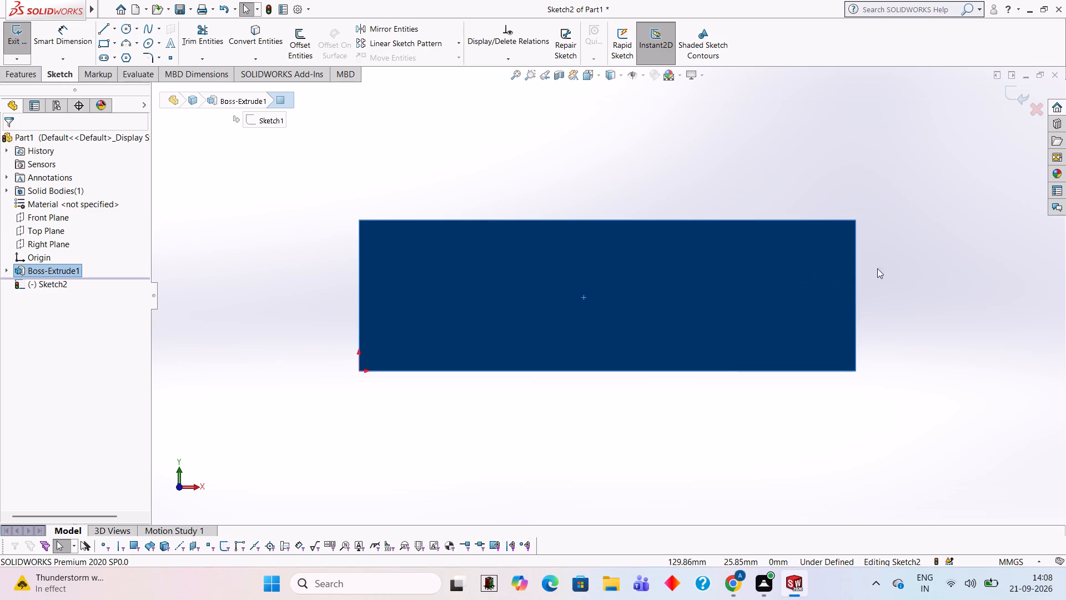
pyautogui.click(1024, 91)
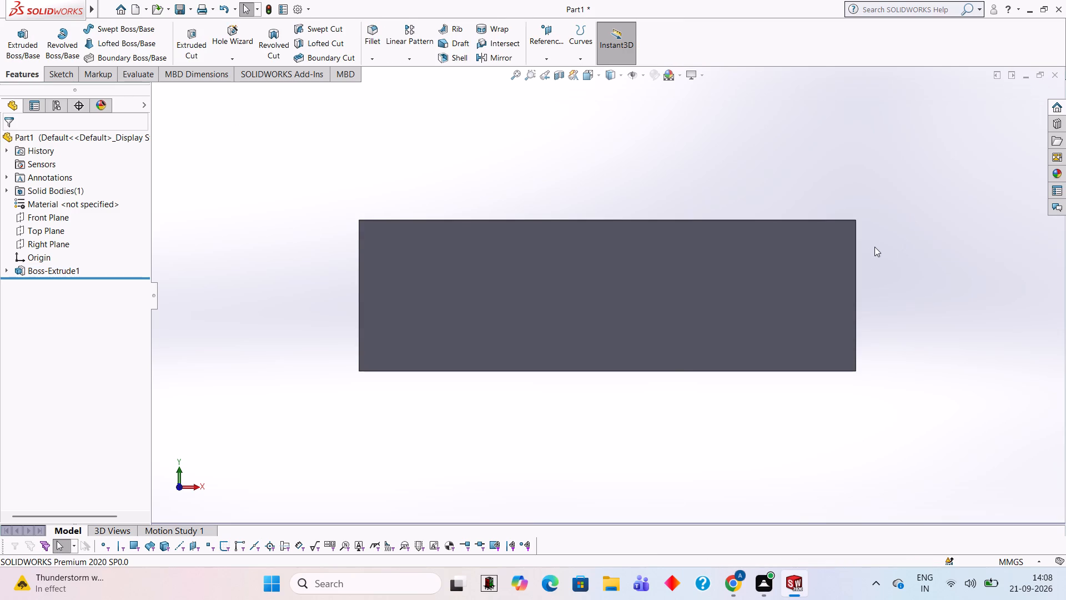
# Sketch a closed 54 mm by 38 mm rectangle on the plate's narrow end face plane, extending outward from the plate's front edge.
pyautogui.moveTo(878, 249); pyautogui.dragTo(798, 266, button='middle')
pyautogui.scroll(1, 878, 249)
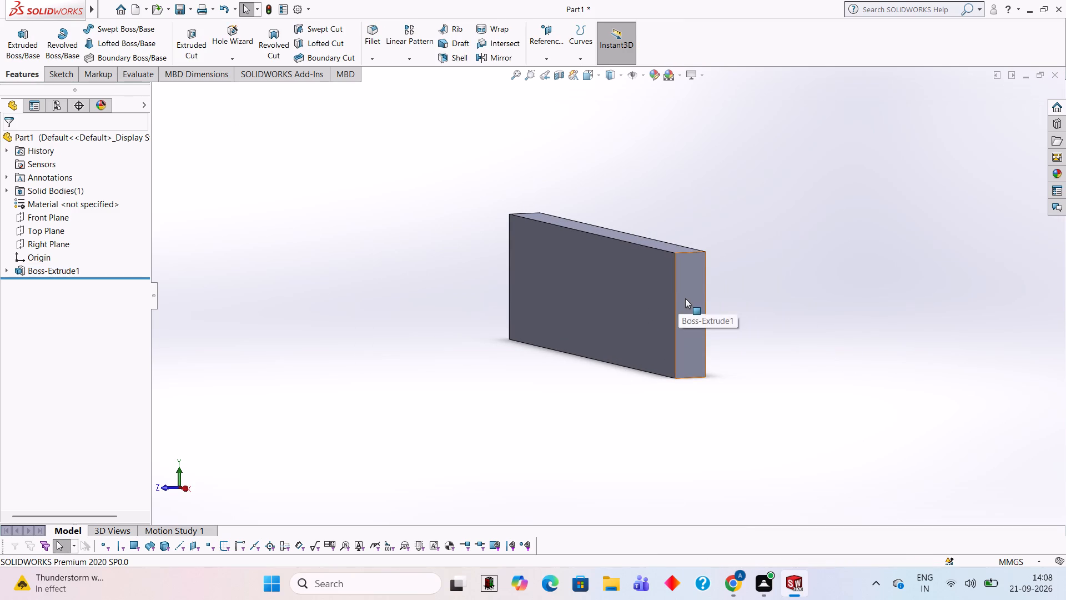
pyautogui.click(684, 297)
pyautogui.click(730, 263)
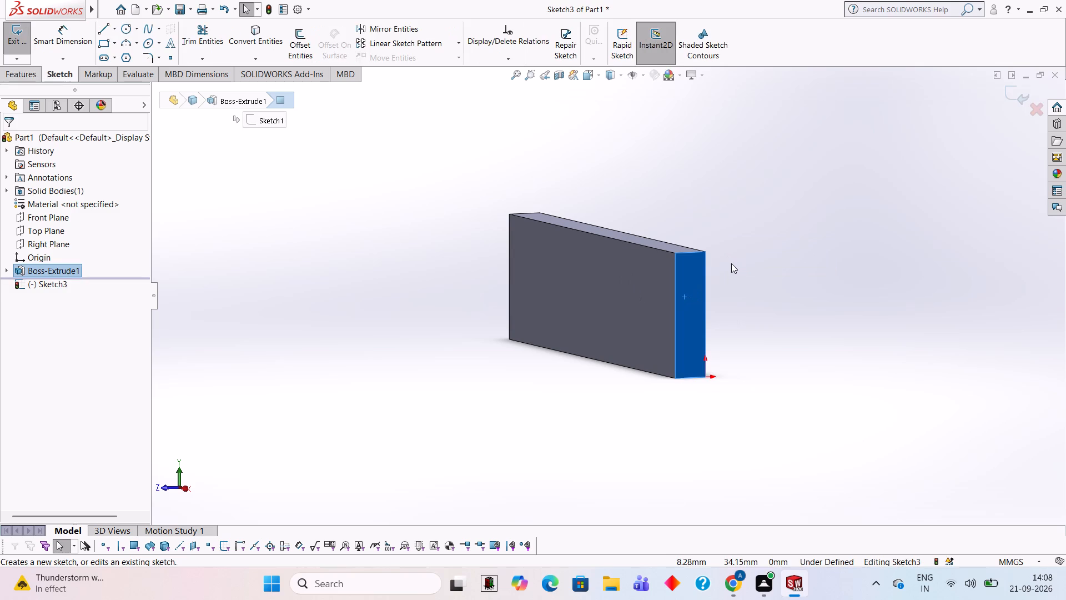
pyautogui.hotkey('ctrl', '8')
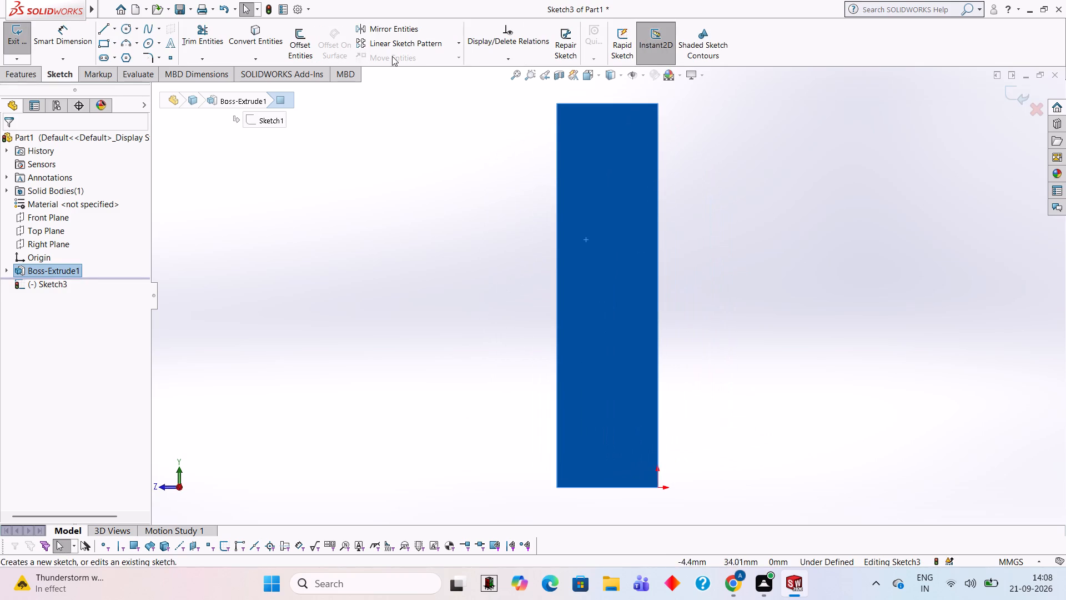
pyautogui.scroll(3, 385, 252)
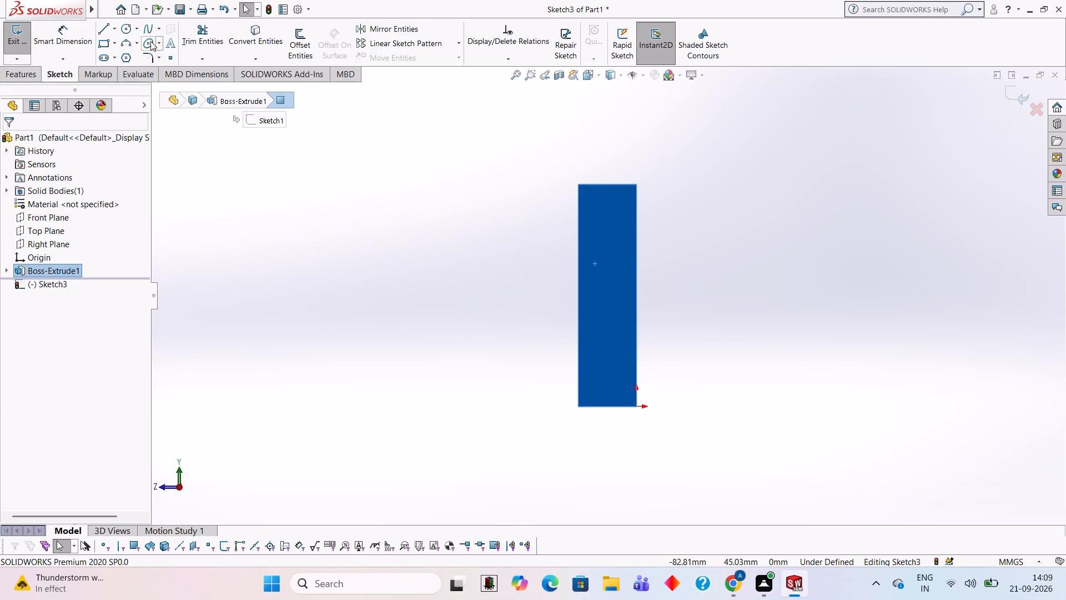
pyautogui.click(102, 27)
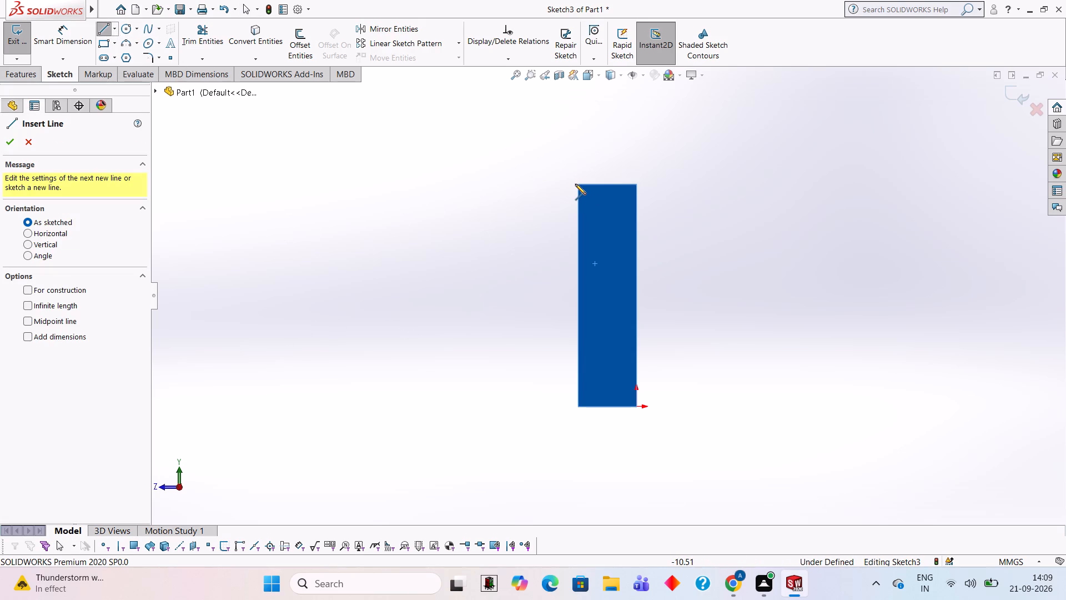
pyautogui.click(575, 184)
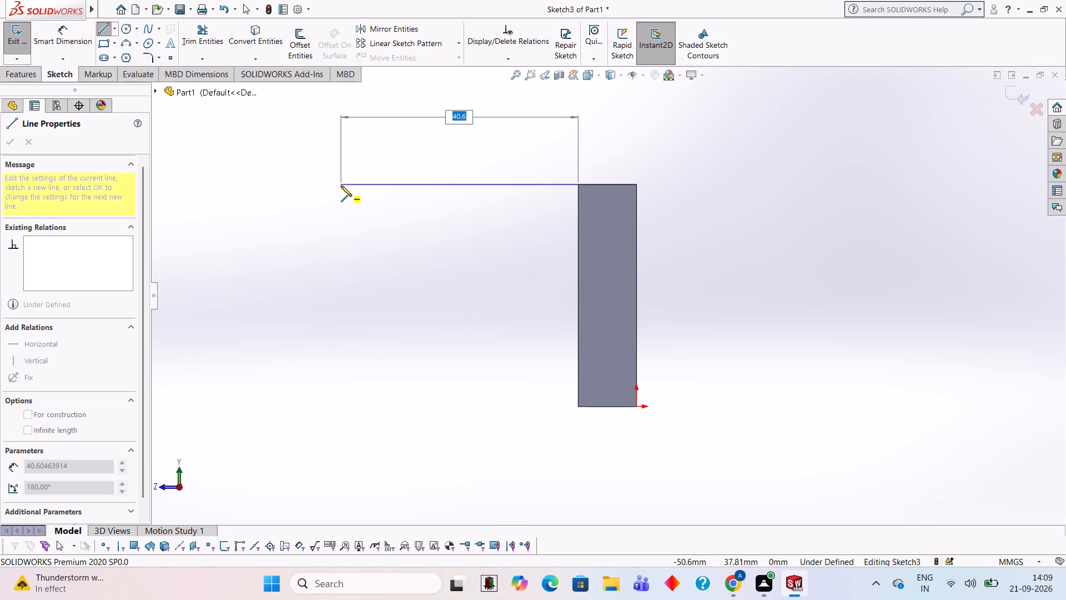
pyautogui.write('54')
pyautogui.press('Return')
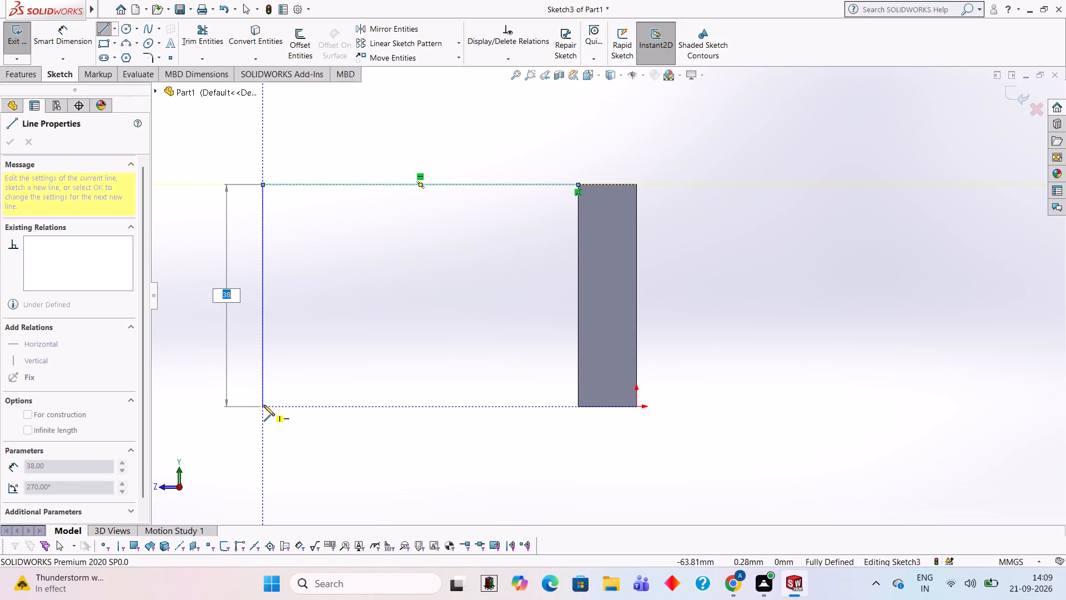
pyautogui.click(262, 405)
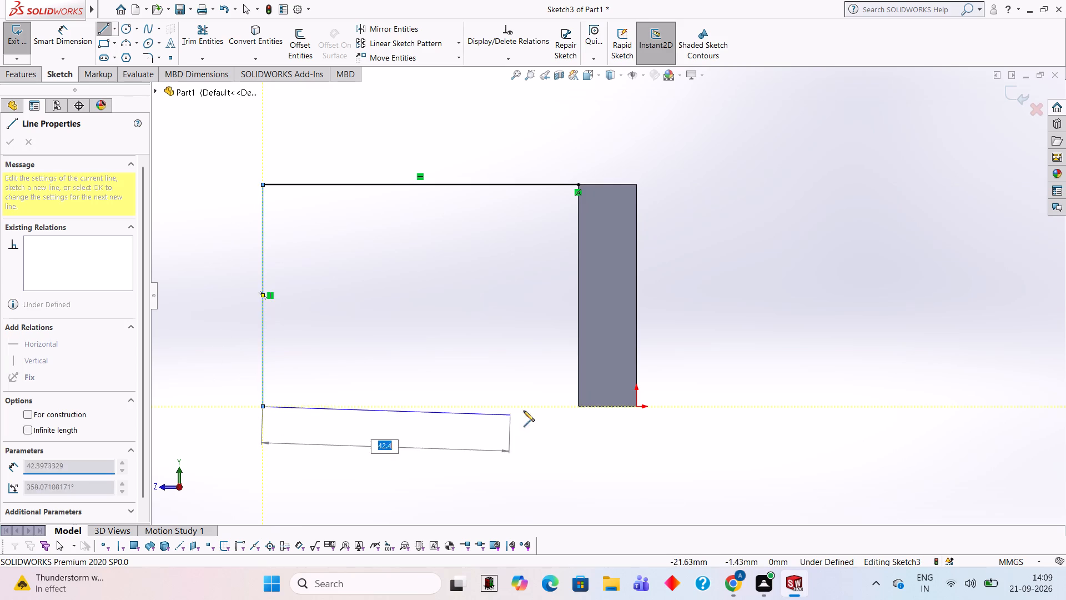
pyautogui.click(576, 409)
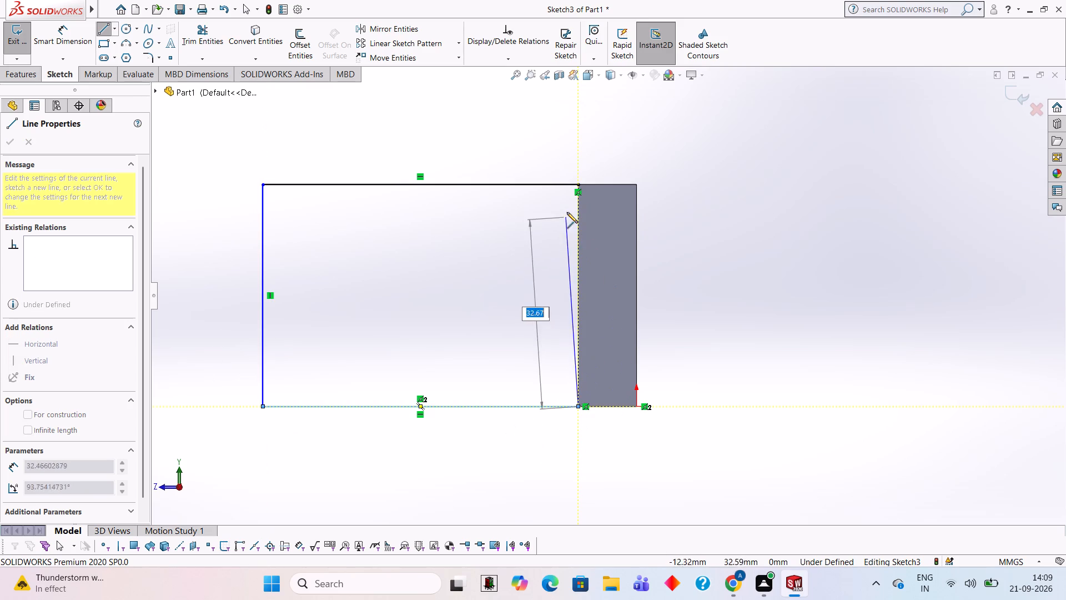
pyautogui.click(576, 184)
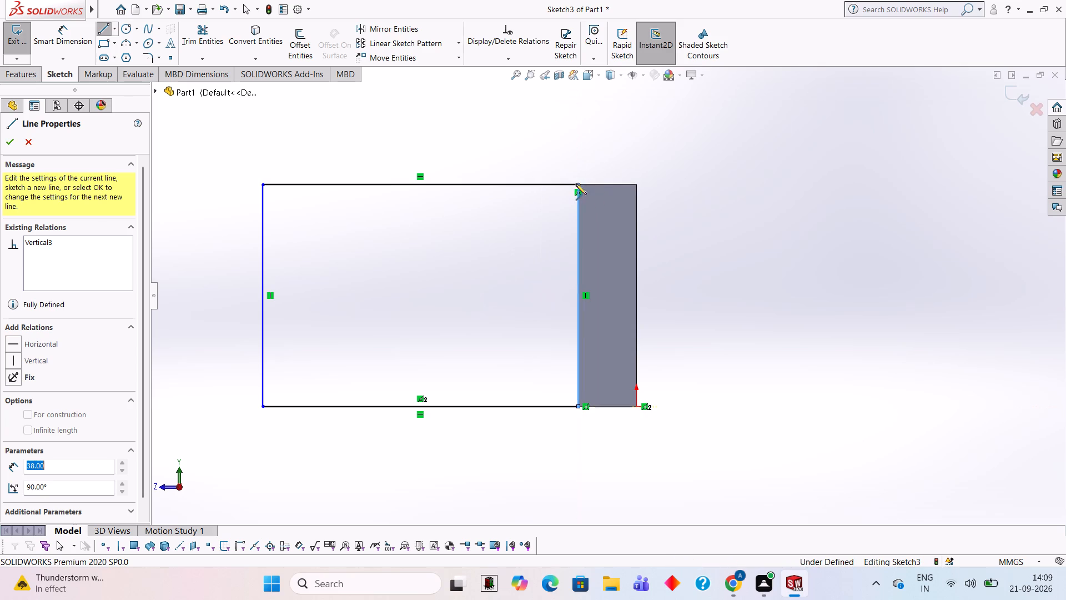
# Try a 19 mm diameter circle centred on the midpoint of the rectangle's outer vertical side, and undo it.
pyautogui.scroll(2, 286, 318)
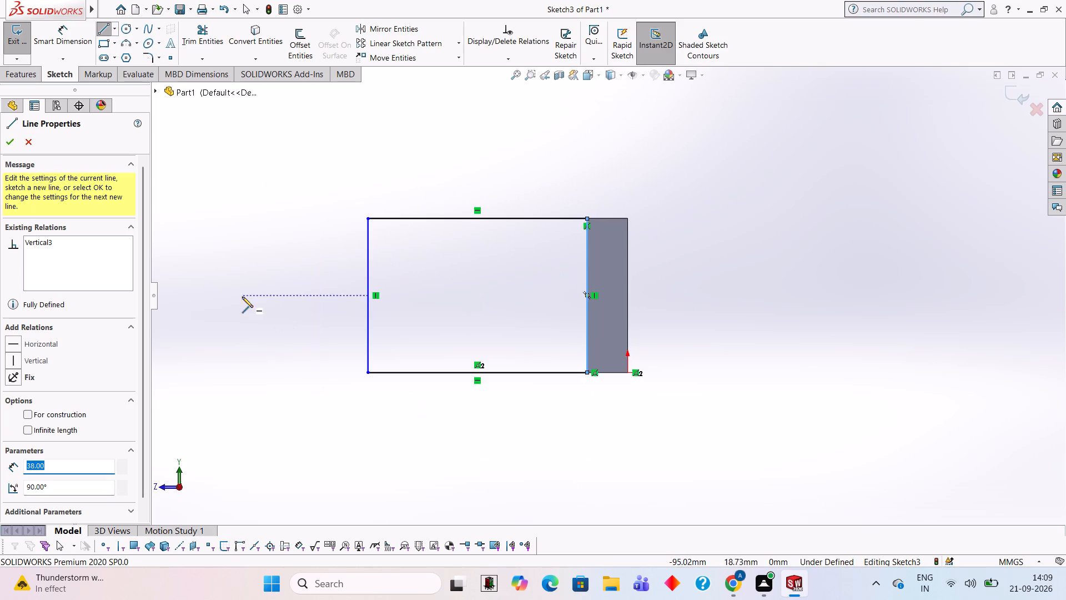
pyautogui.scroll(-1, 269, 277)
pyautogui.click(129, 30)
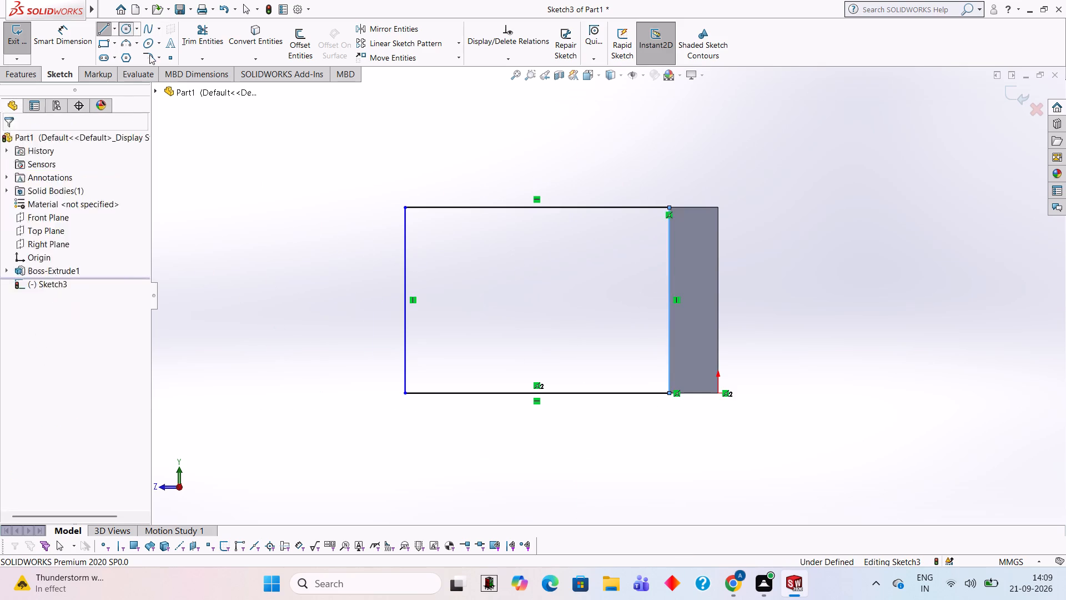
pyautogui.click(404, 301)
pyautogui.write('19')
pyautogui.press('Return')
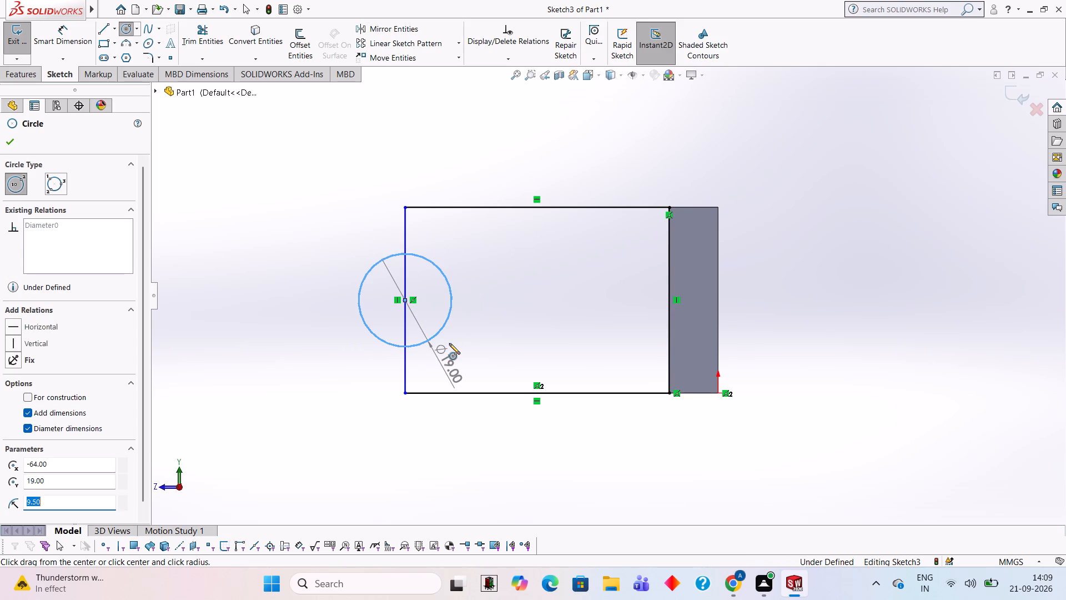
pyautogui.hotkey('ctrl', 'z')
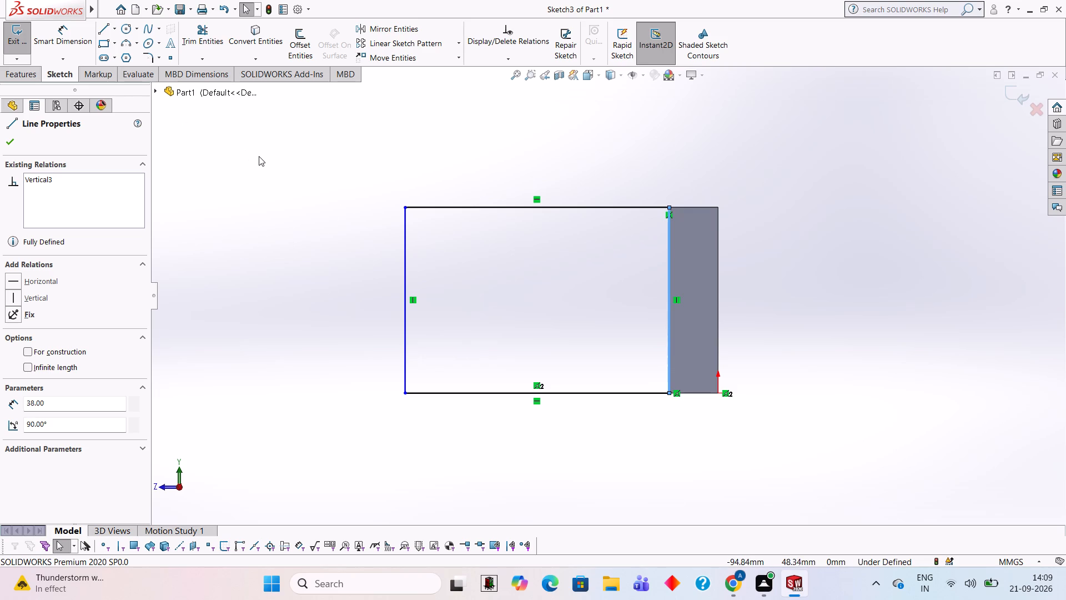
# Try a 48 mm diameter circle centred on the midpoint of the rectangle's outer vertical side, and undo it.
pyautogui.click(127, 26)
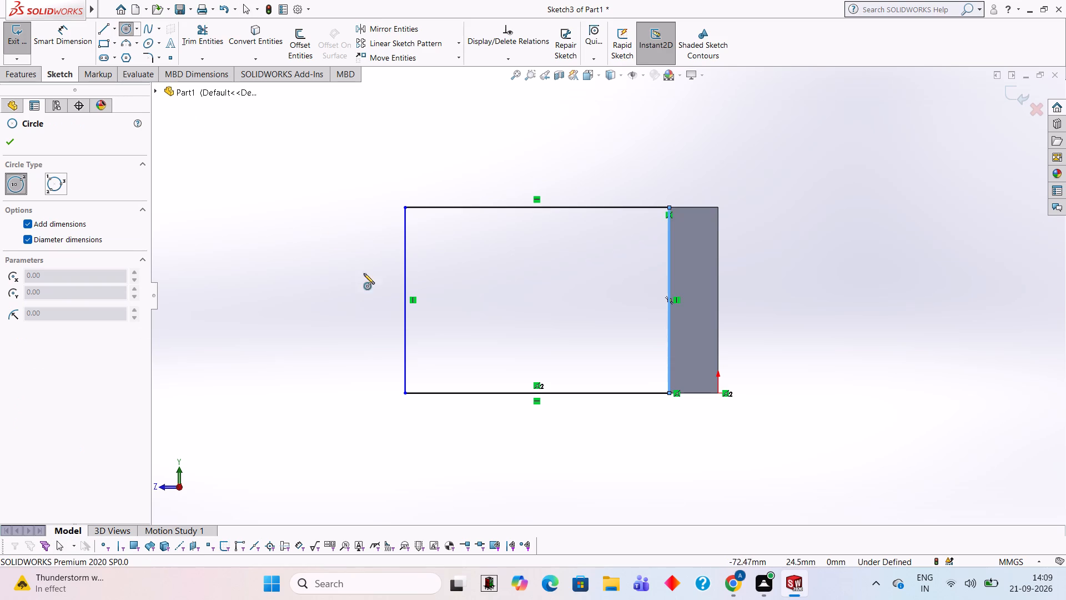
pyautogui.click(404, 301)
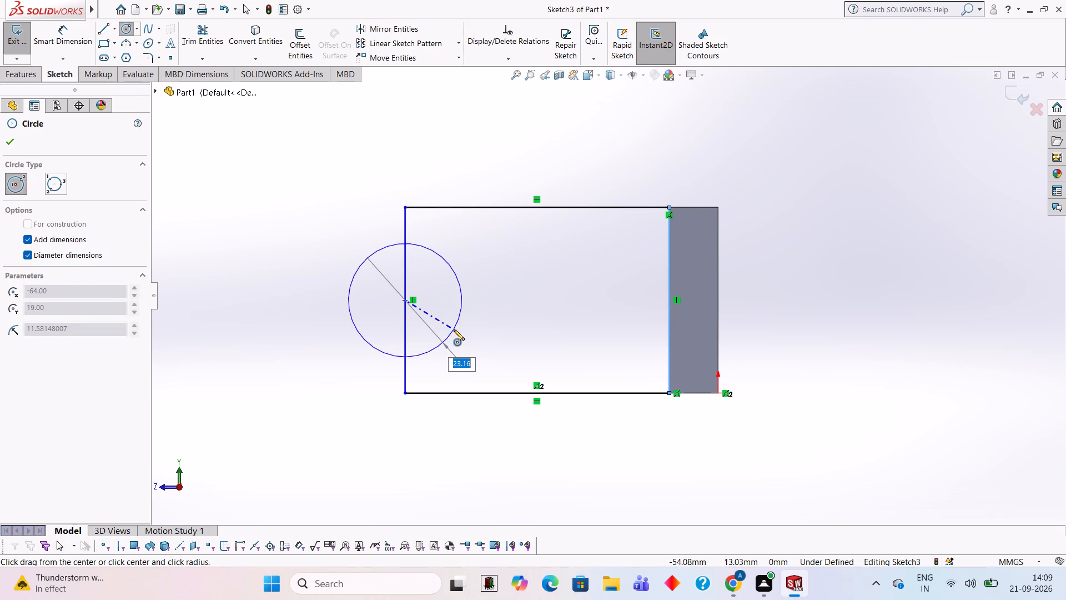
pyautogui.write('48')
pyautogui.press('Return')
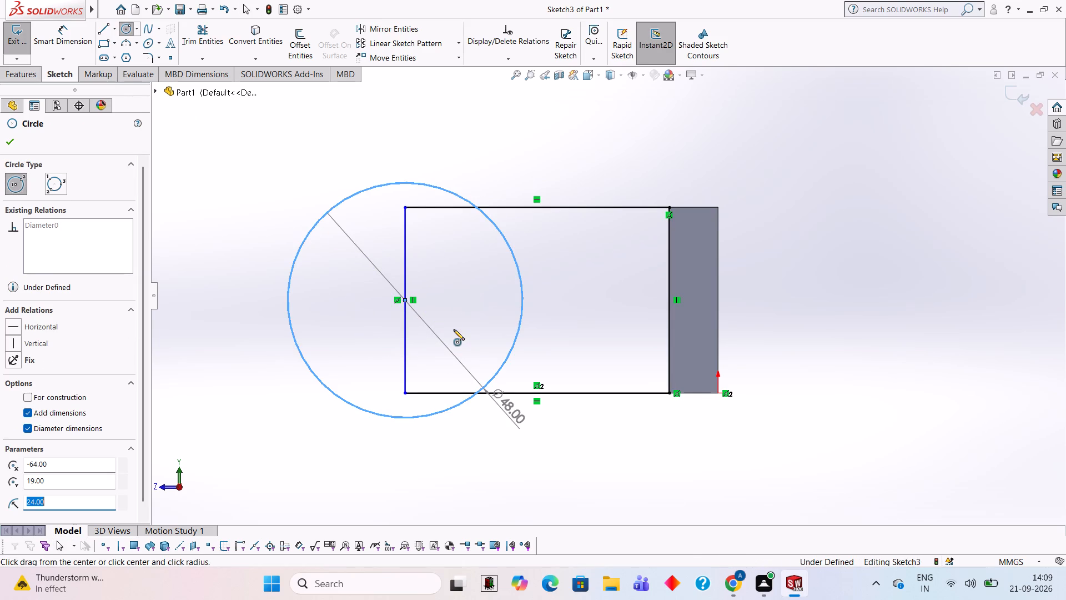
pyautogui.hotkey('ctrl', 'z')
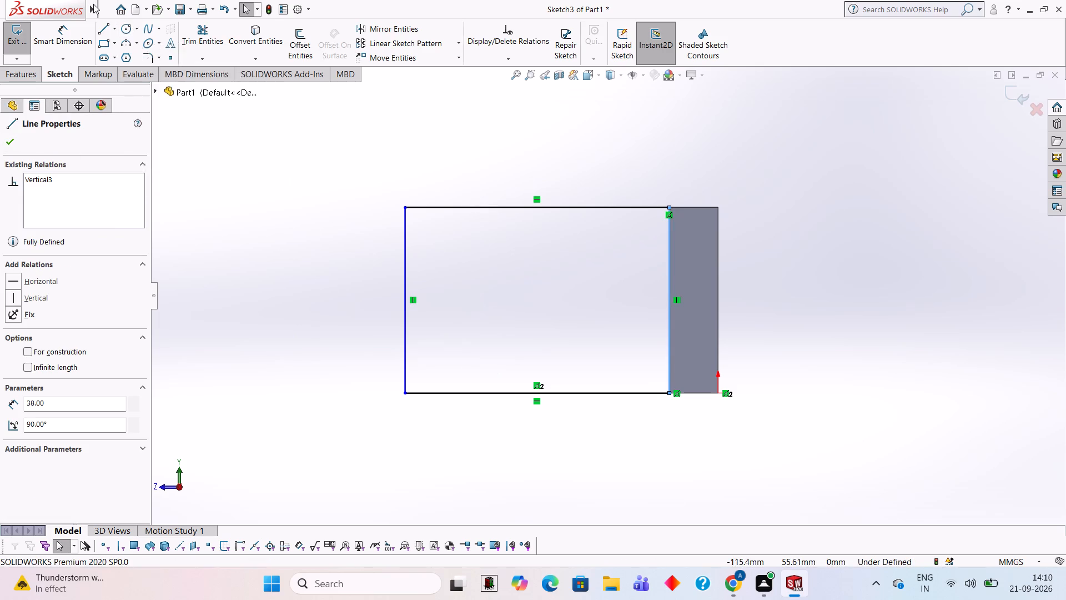
# Sketch a 38 mm diameter circle centred on the midpoint of the rectangle's outer vertical side.
pyautogui.click(331, 122)
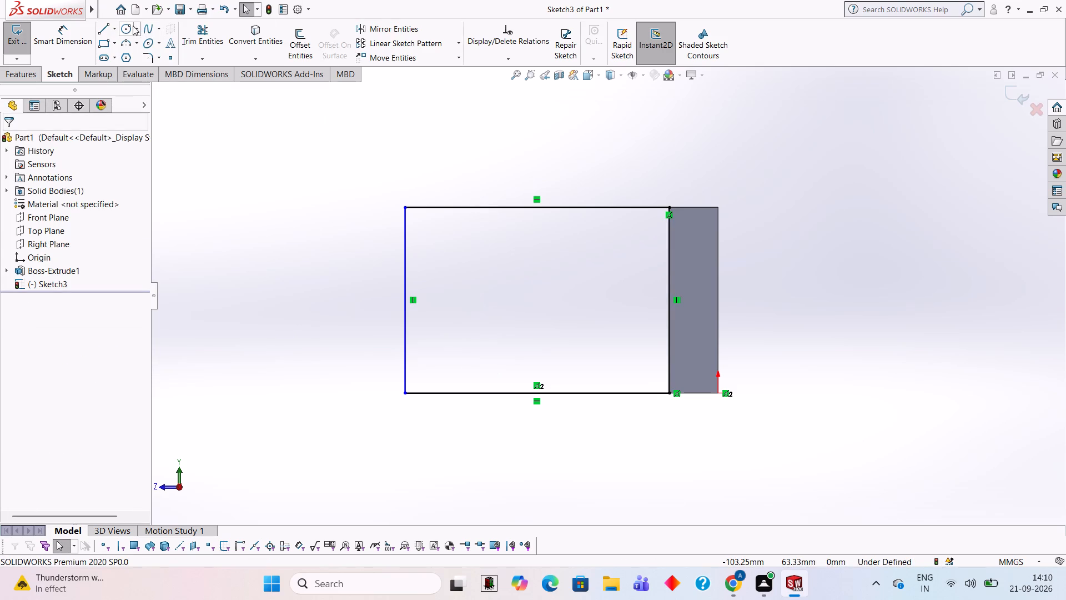
pyautogui.click(128, 26)
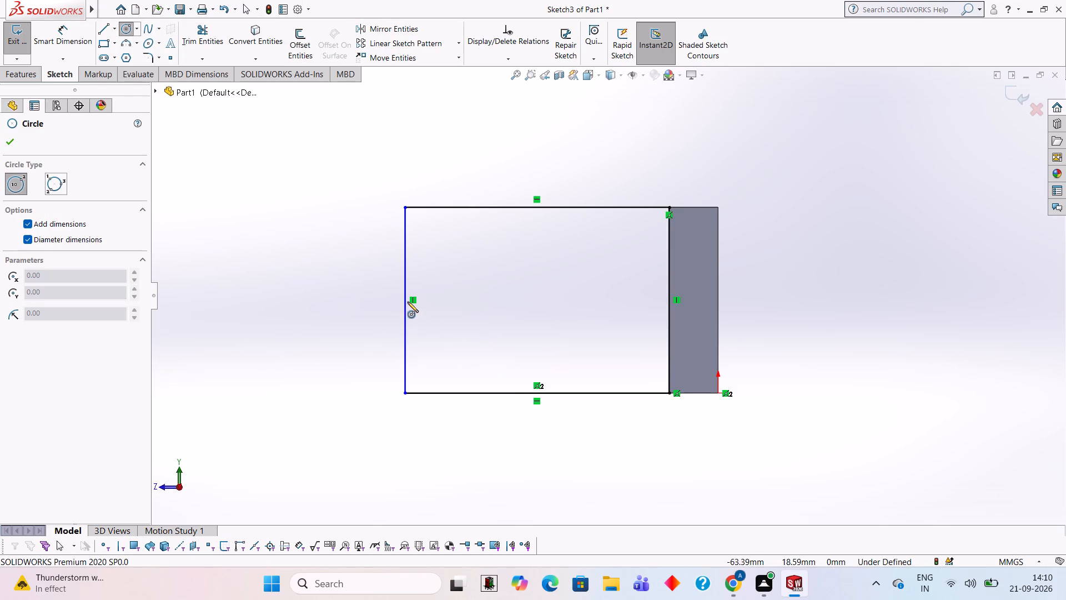
pyautogui.click(404, 299)
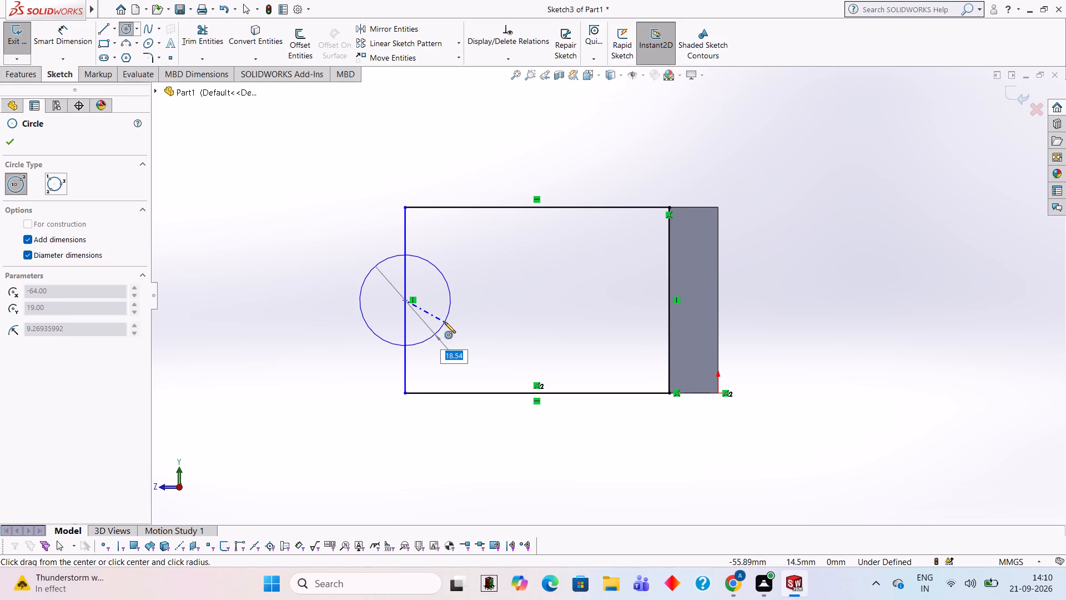
pyautogui.write('38')
pyautogui.press('Return')
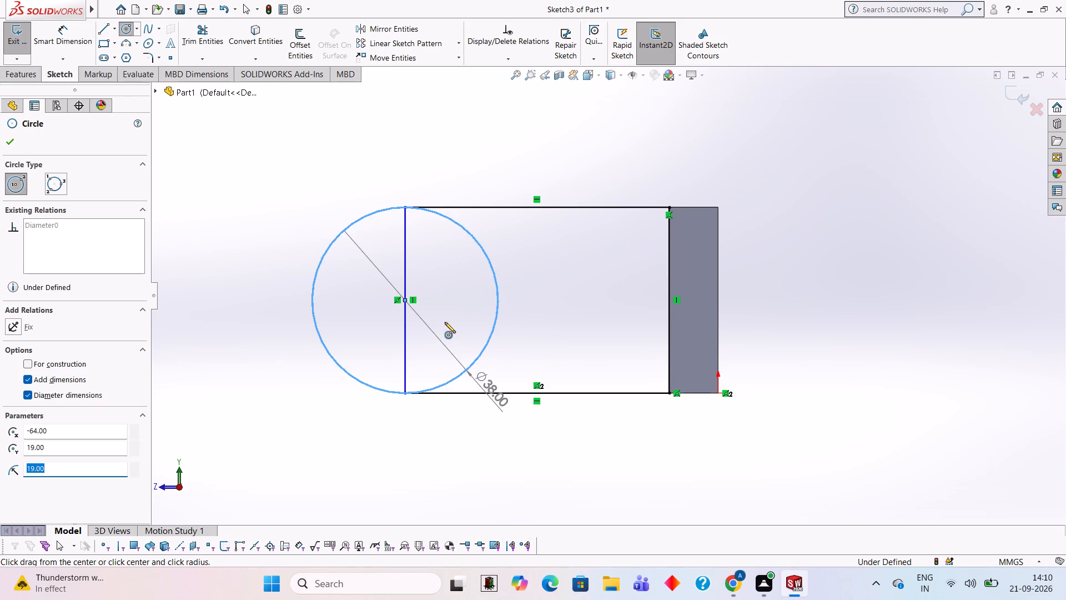
# Trim away the circle's inner half and the rectangle's outer vertical side to leave a rounded arm outline.
pyautogui.click(212, 38)
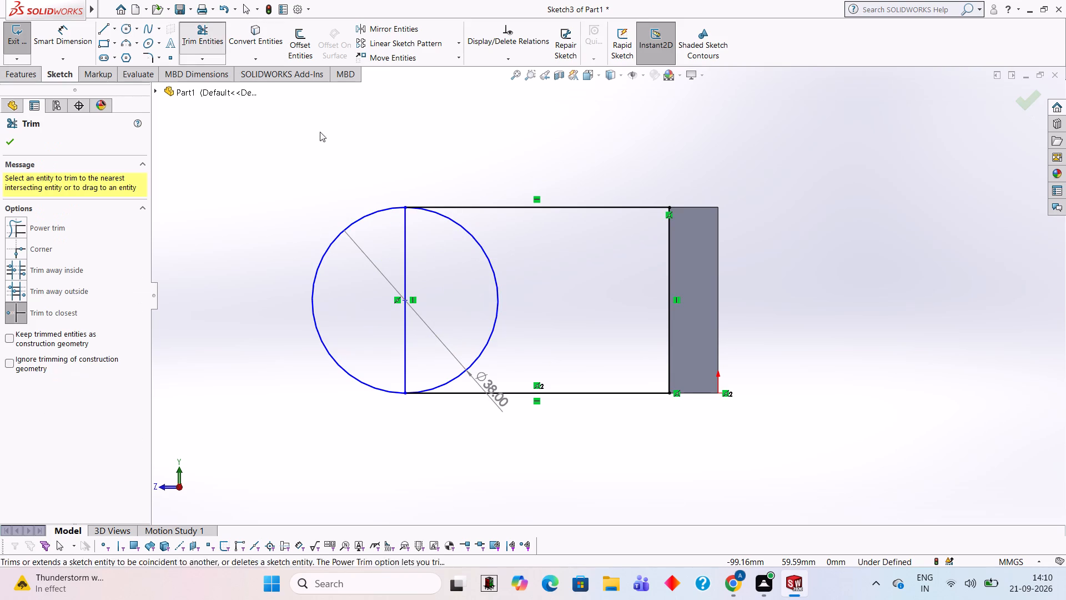
pyautogui.click(496, 308)
pyautogui.click(408, 259)
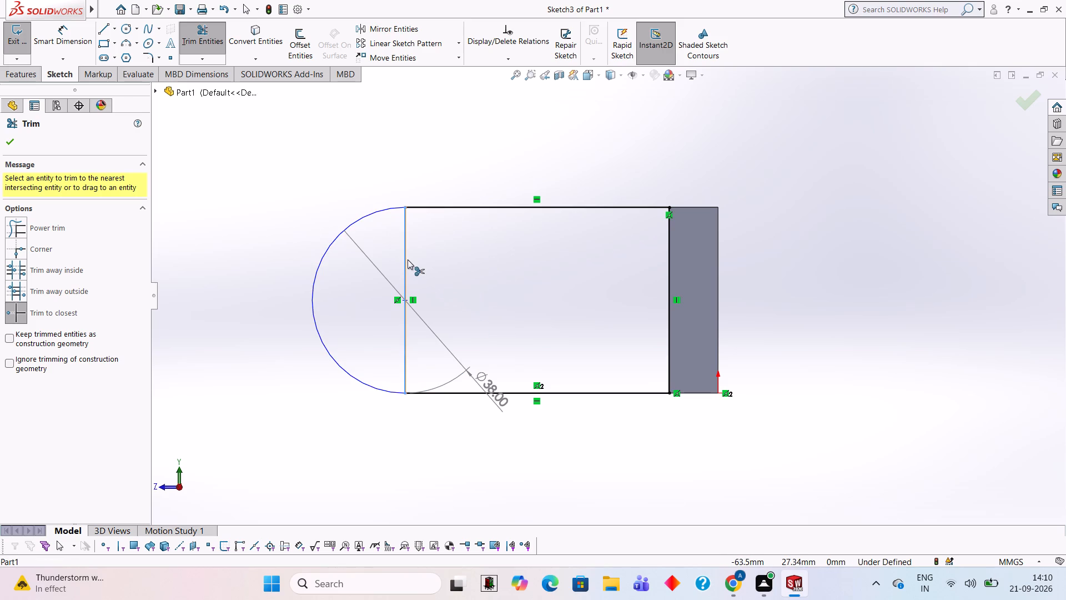
pyautogui.click(575, 301)
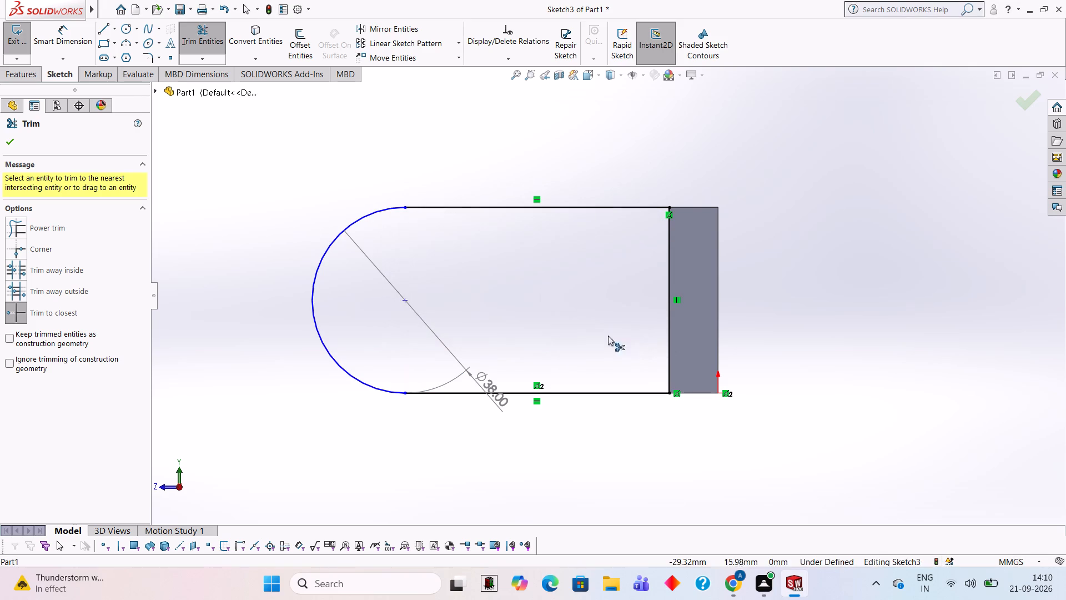
# Extrude the rounded arm profile as a 25 mm blind boss in the reversed direction, merged with the plate.
pyautogui.moveTo(757, 250); pyautogui.dragTo(792, 269, button='middle')
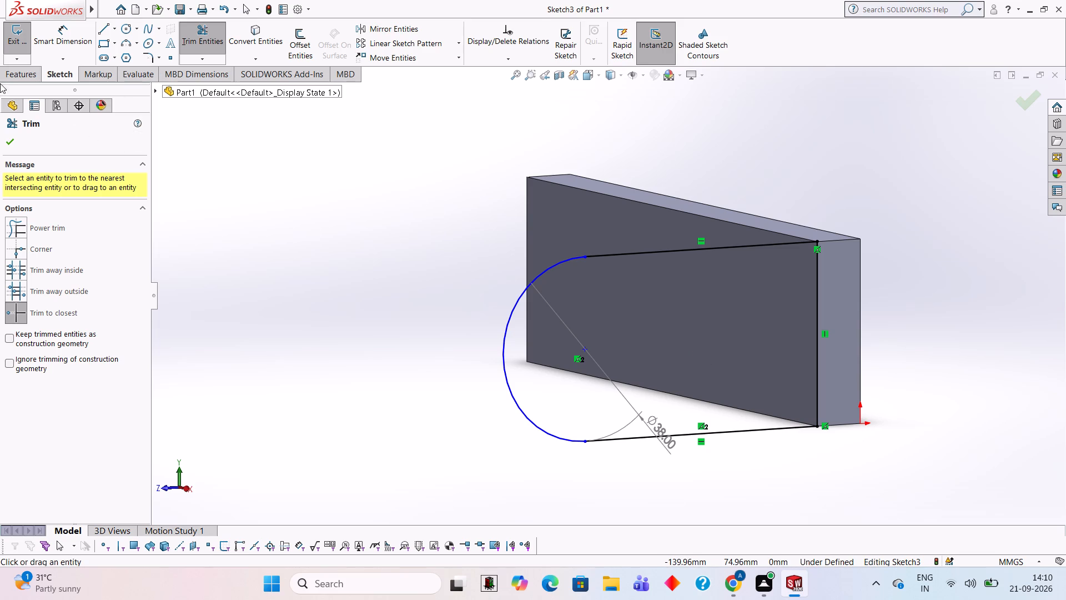
pyautogui.click(24, 76)
pyautogui.click(26, 62)
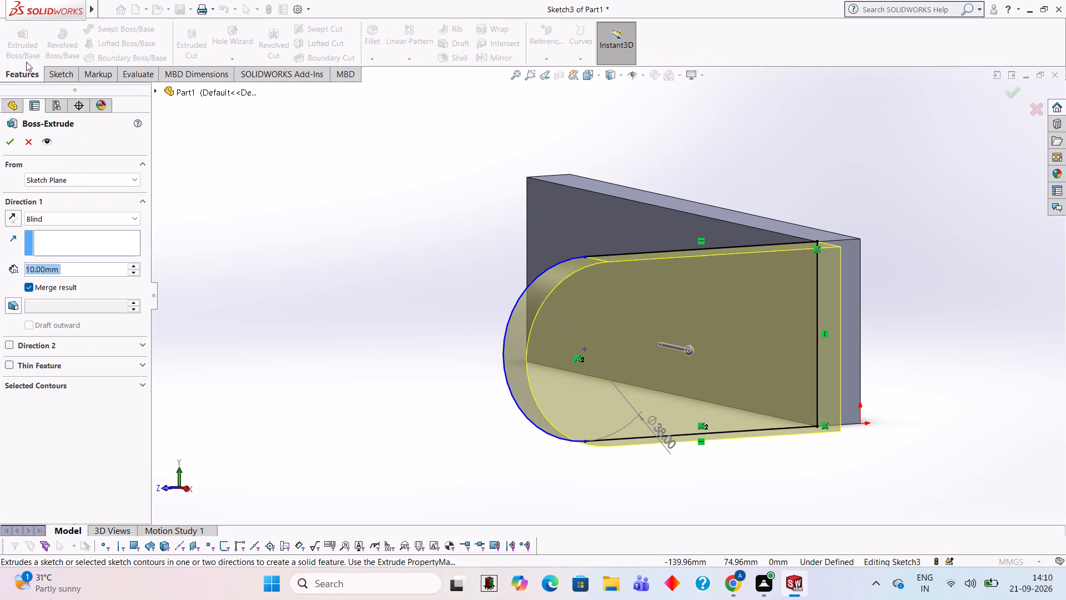
pyautogui.write('25')
pyautogui.press('Return')
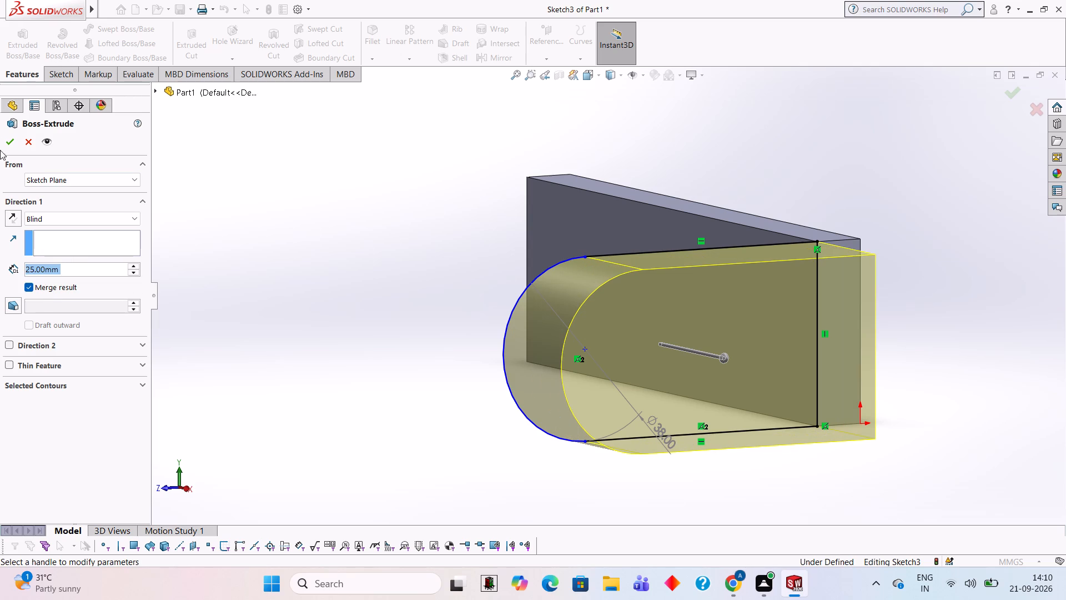
pyautogui.click(13, 219)
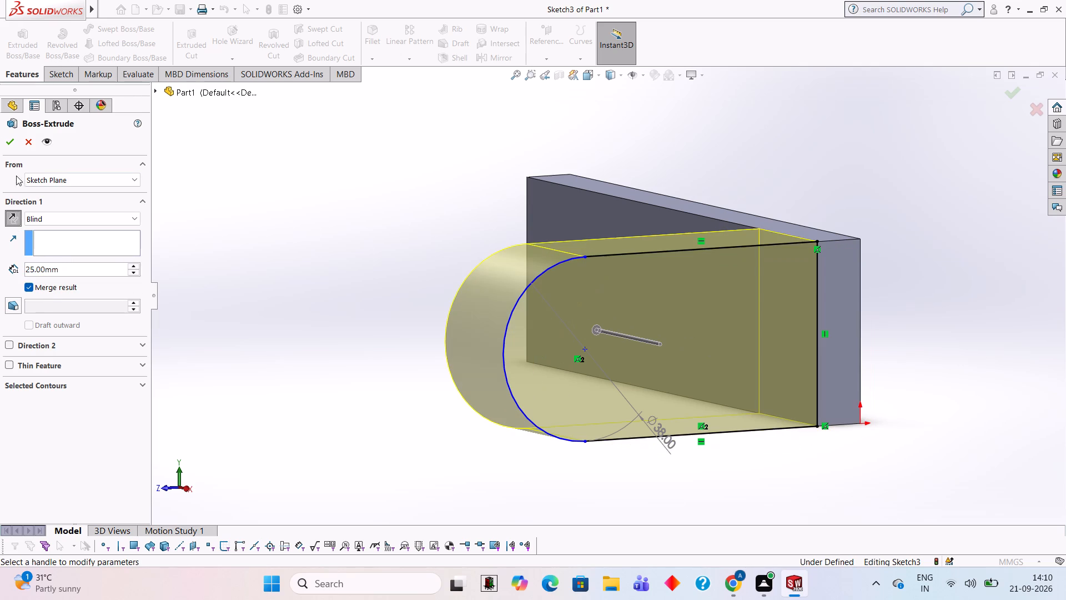
pyautogui.click(17, 142)
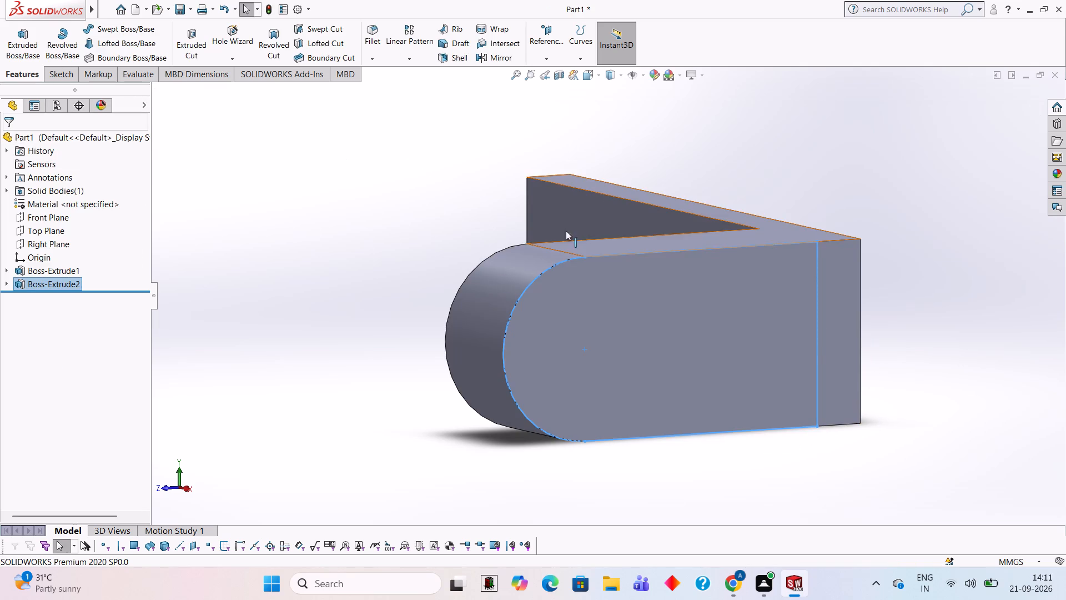
# Examine the L-shaped body from several sides to check how the rounded arm joins the plate.
pyautogui.middleClick(385, 268)
pyautogui.scroll(1, 385, 268)
pyautogui.moveTo(385, 268); pyautogui.dragTo(482, 187, button='middle')
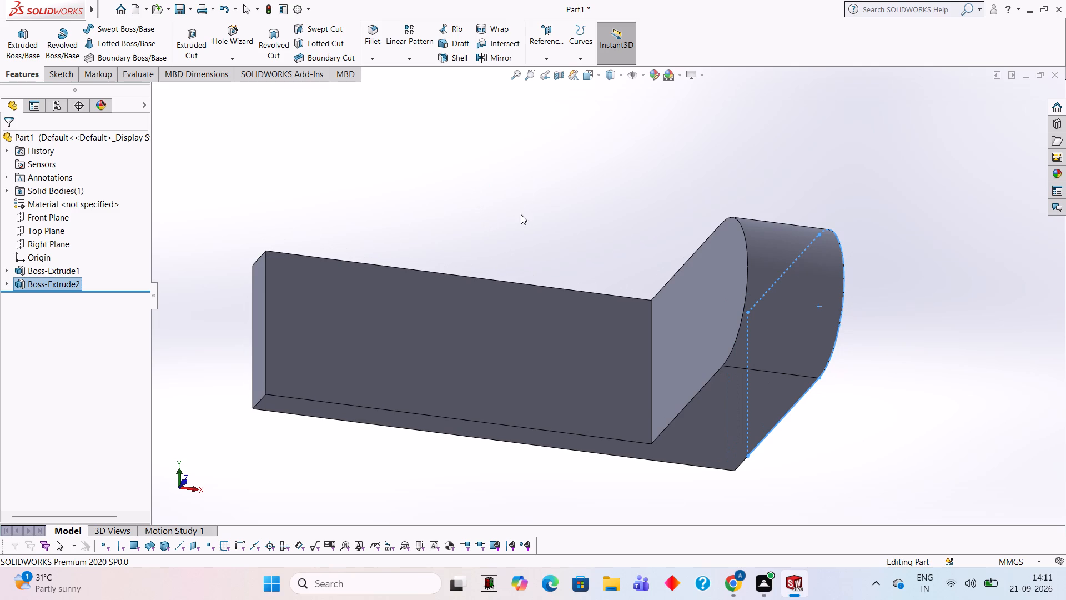
pyautogui.moveTo(527, 189); pyautogui.dragTo(501, 156, button='middle')
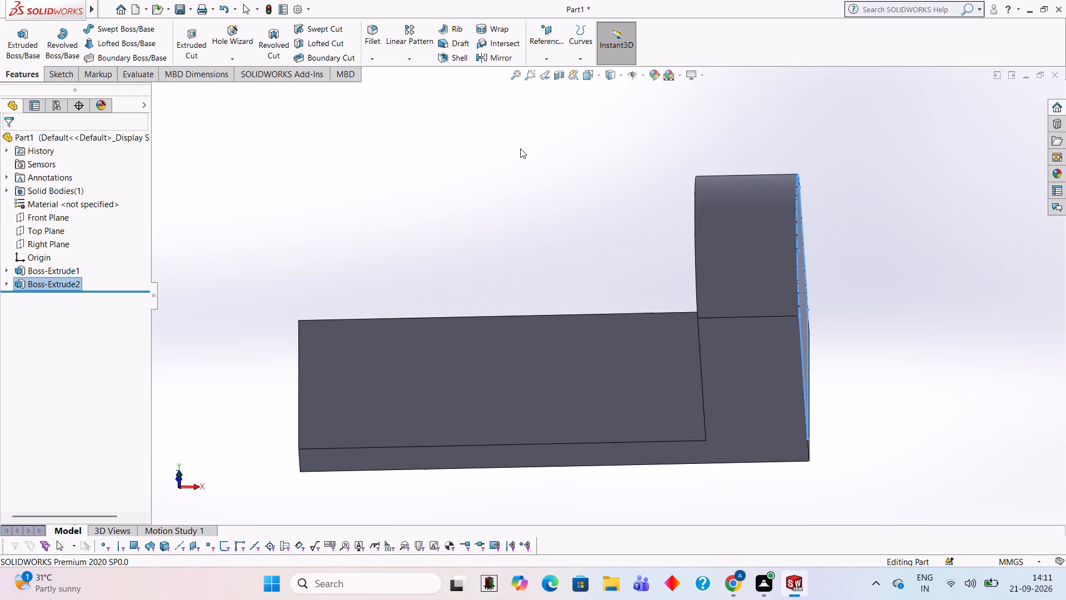
pyautogui.scroll(-1, 601, 171)
pyautogui.moveTo(601, 172); pyautogui.dragTo(622, 184, button='middle')
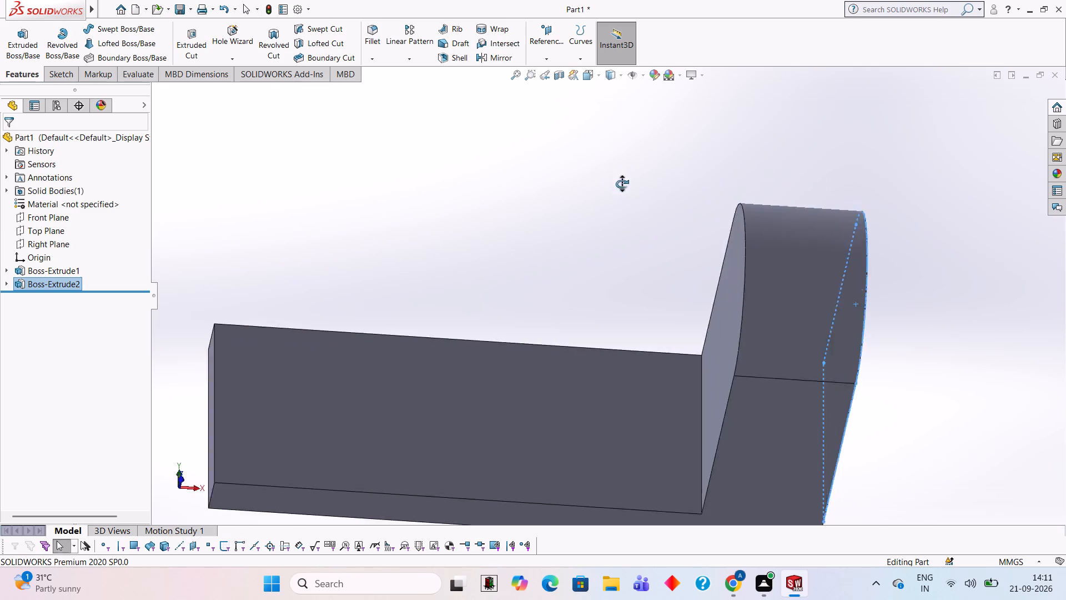
pyautogui.moveTo(622, 184); pyautogui.dragTo(615, 167, button='middle')
pyautogui.scroll(1, 615, 167)
pyautogui.scroll(-1, 597, 230)
pyautogui.scroll(4, 592, 242)
pyautogui.moveTo(587, 240); pyautogui.dragTo(610, 253, button='middle')
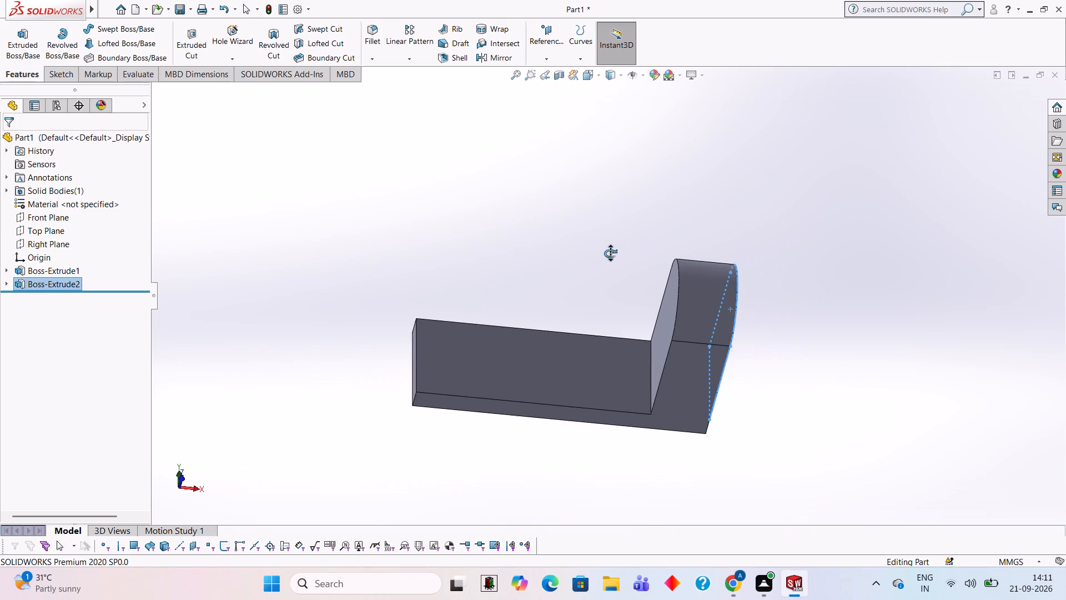
pyautogui.moveTo(610, 253); pyautogui.dragTo(588, 339, button='middle')
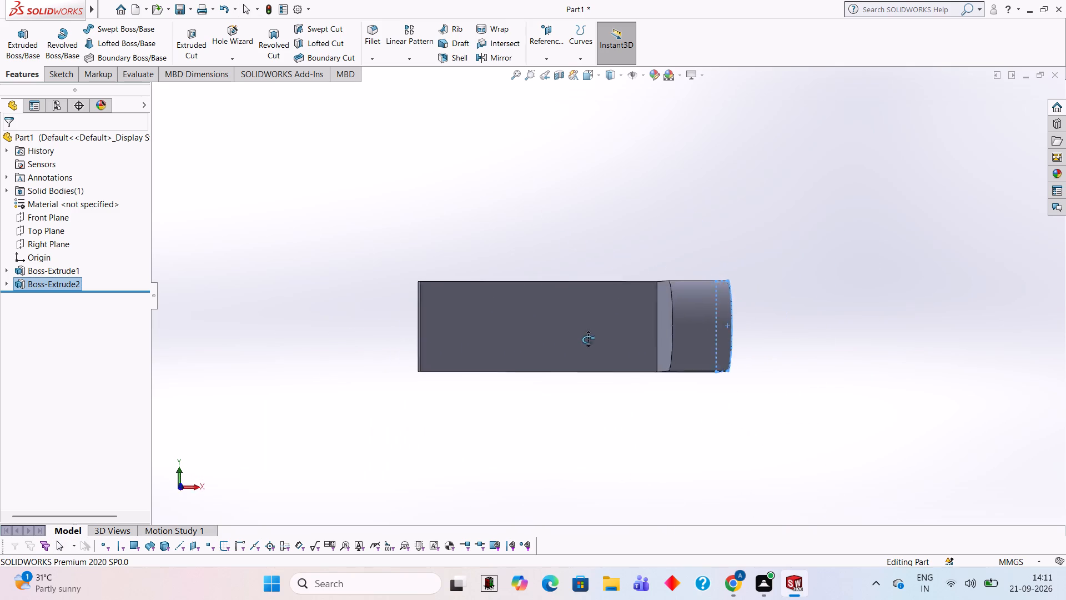
pyautogui.moveTo(588, 339); pyautogui.dragTo(557, 287, button='middle')
pyautogui.click(538, 227)
# On the L-shaped top face, sketch a closed 100 mm by 45 mm line rectangle filling the inner corner between plate and arm.
pyautogui.moveTo(550, 213); pyautogui.dragTo(596, 264, button='middle')
pyautogui.moveTo(538, 242); pyautogui.dragTo(550, 408, button='middle')
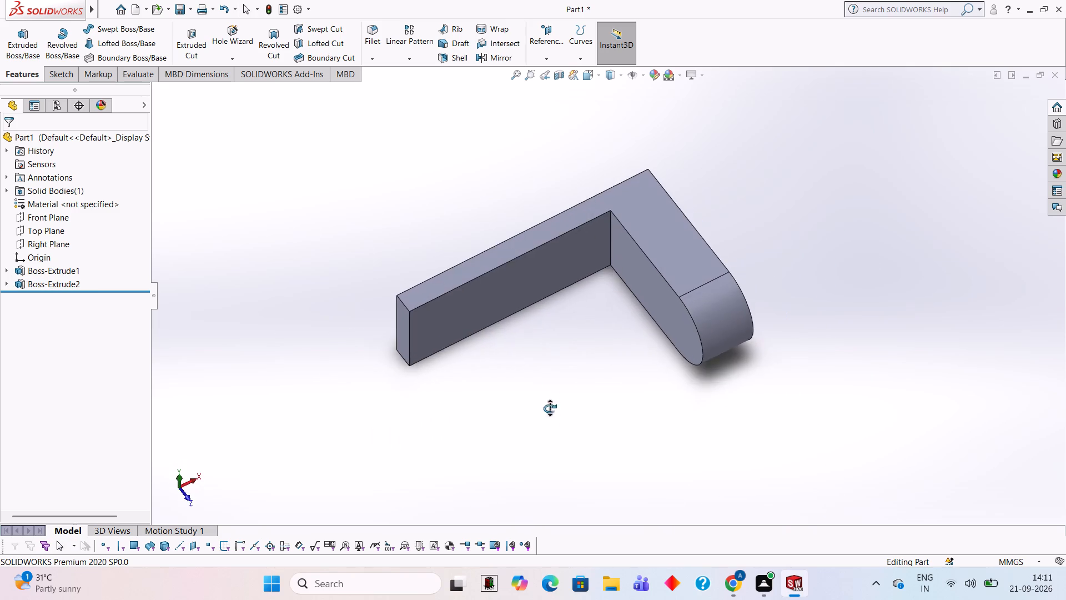
pyautogui.moveTo(550, 408); pyautogui.dragTo(550, 444, button='middle')
pyautogui.moveTo(746, 226); pyautogui.dragTo(724, 403, button='middle')
pyautogui.click(688, 253)
pyautogui.click(733, 218)
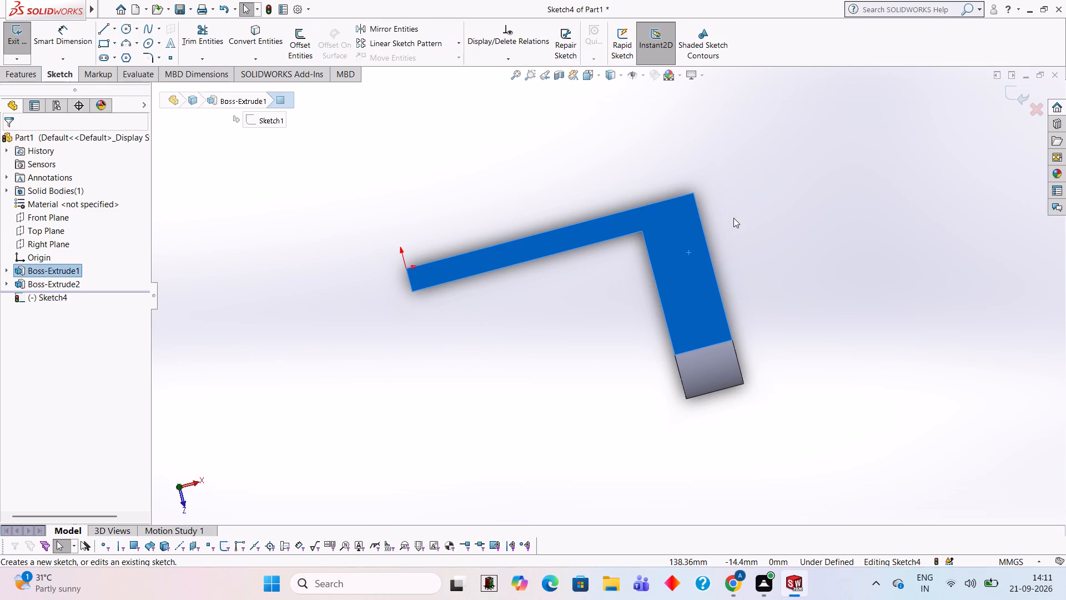
pyautogui.hotkey('ctrl', '8')
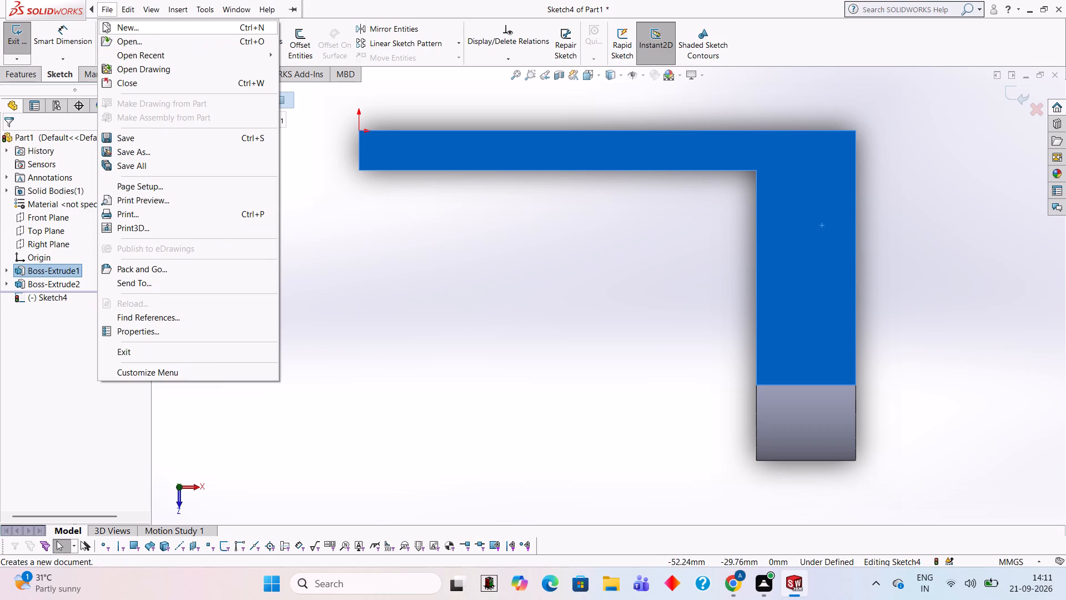
pyautogui.click(297, 151)
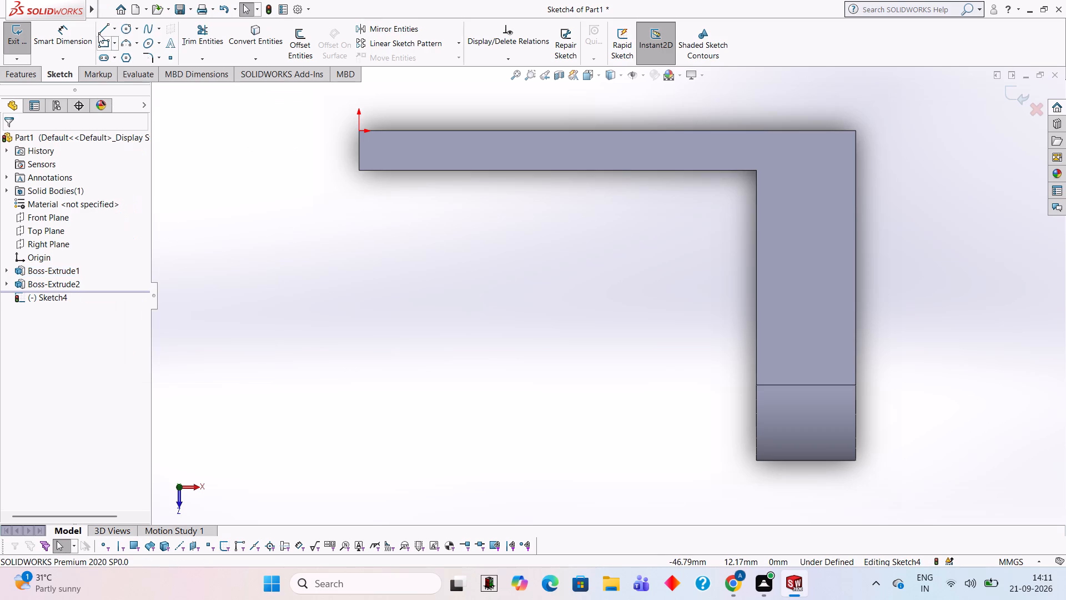
pyautogui.click(99, 31)
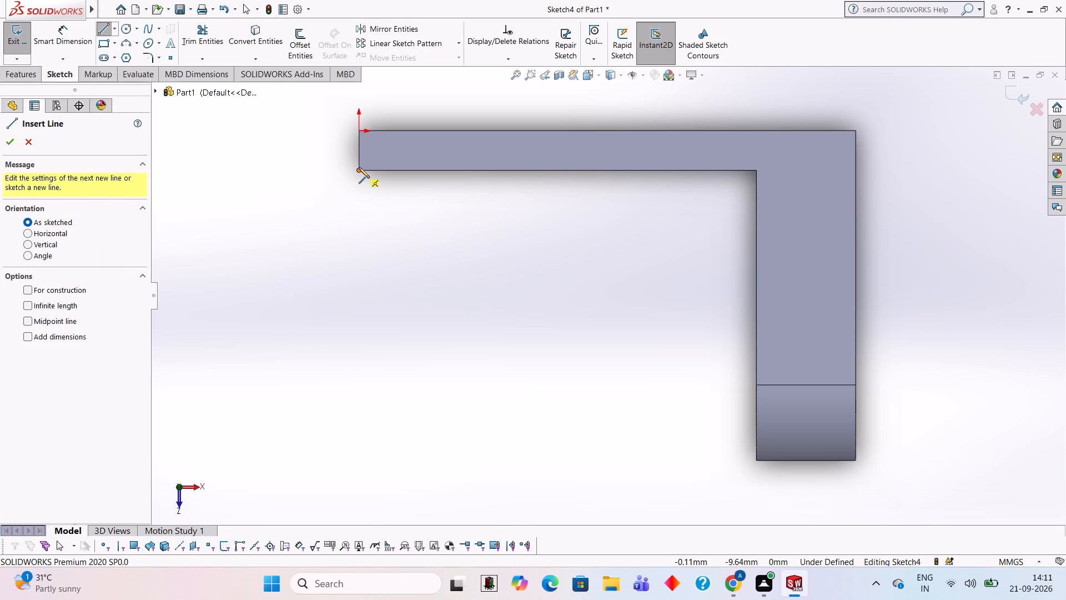
pyautogui.click(359, 170)
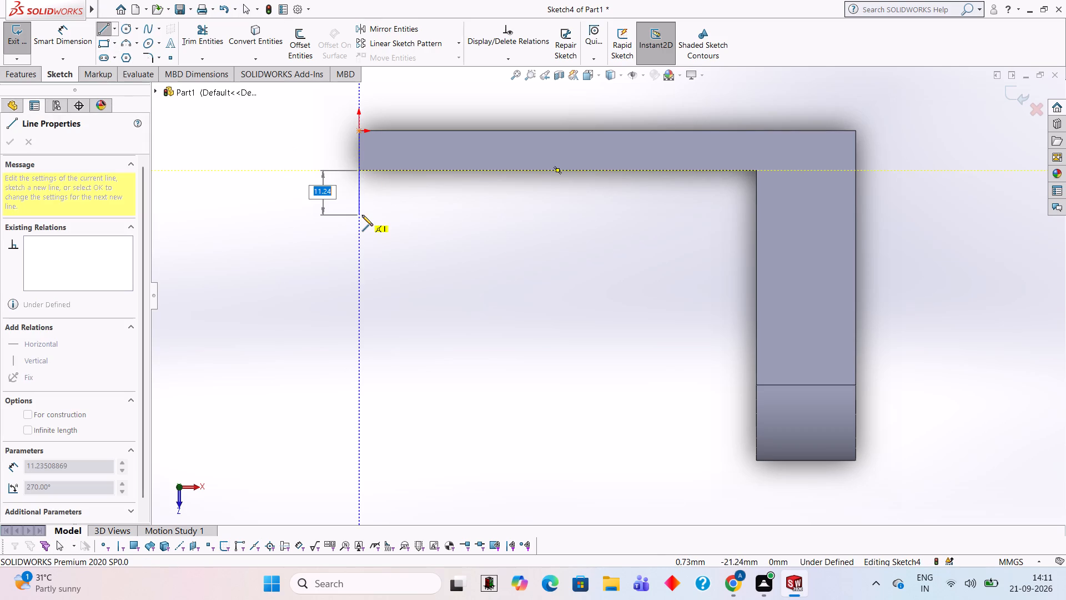
pyautogui.write('45')
pyautogui.press('Return')
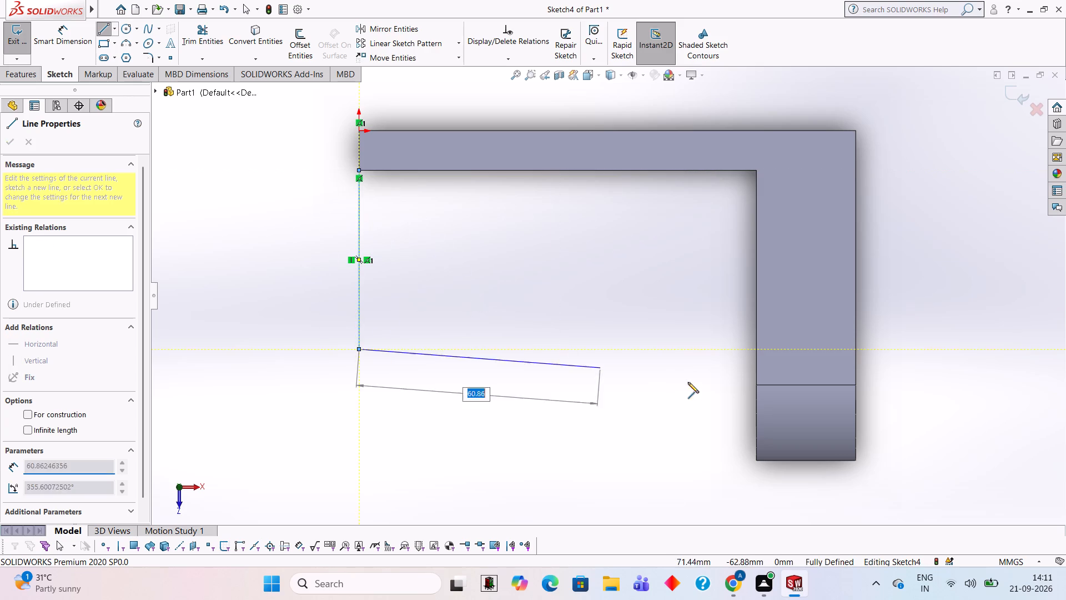
pyautogui.click(756, 348)
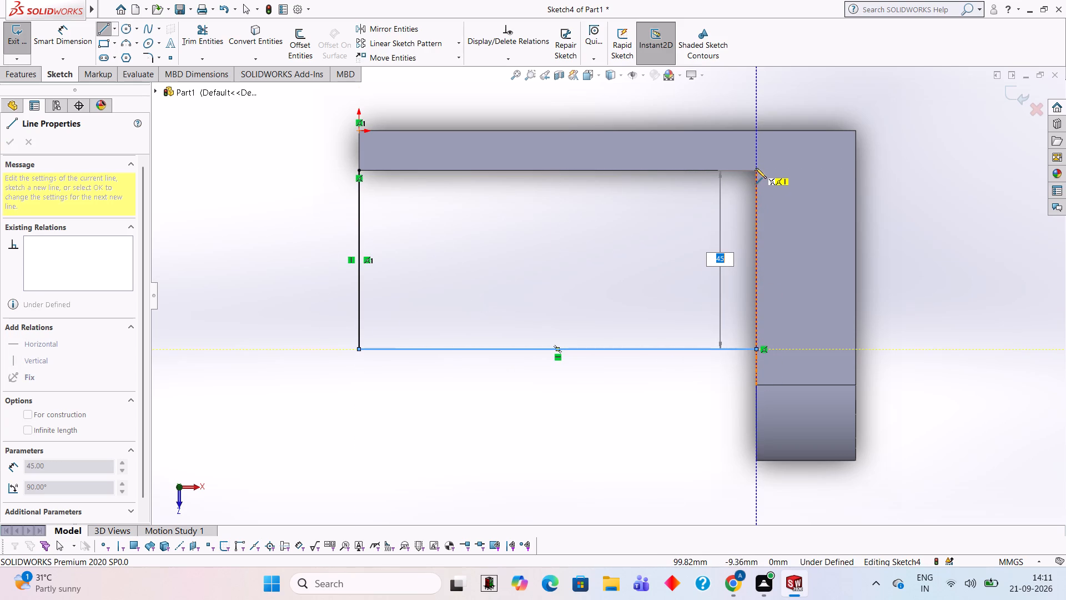
pyautogui.click(756, 169)
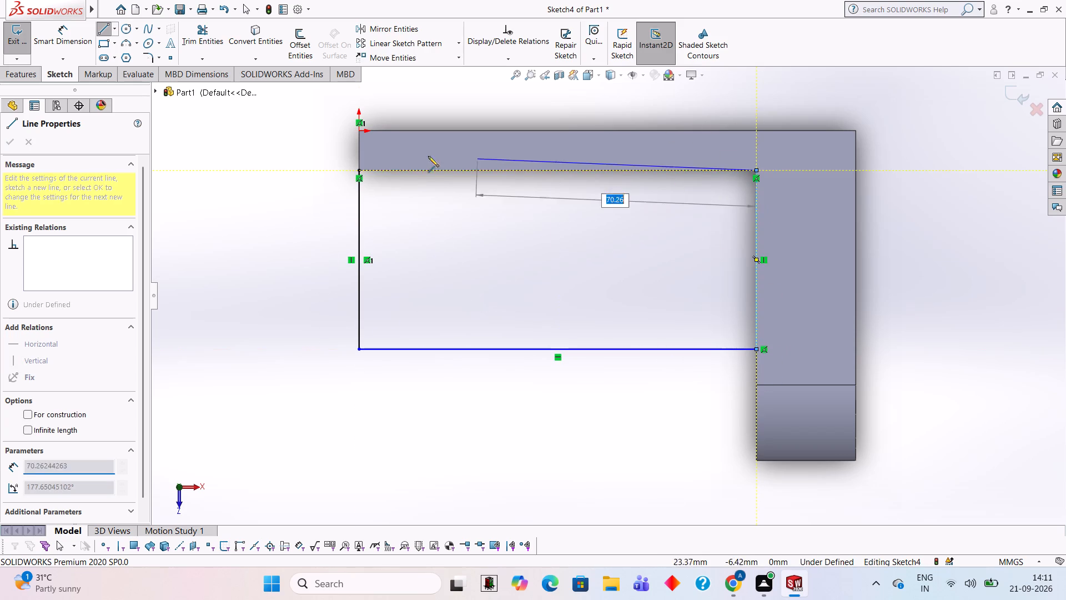
pyautogui.click(359, 169)
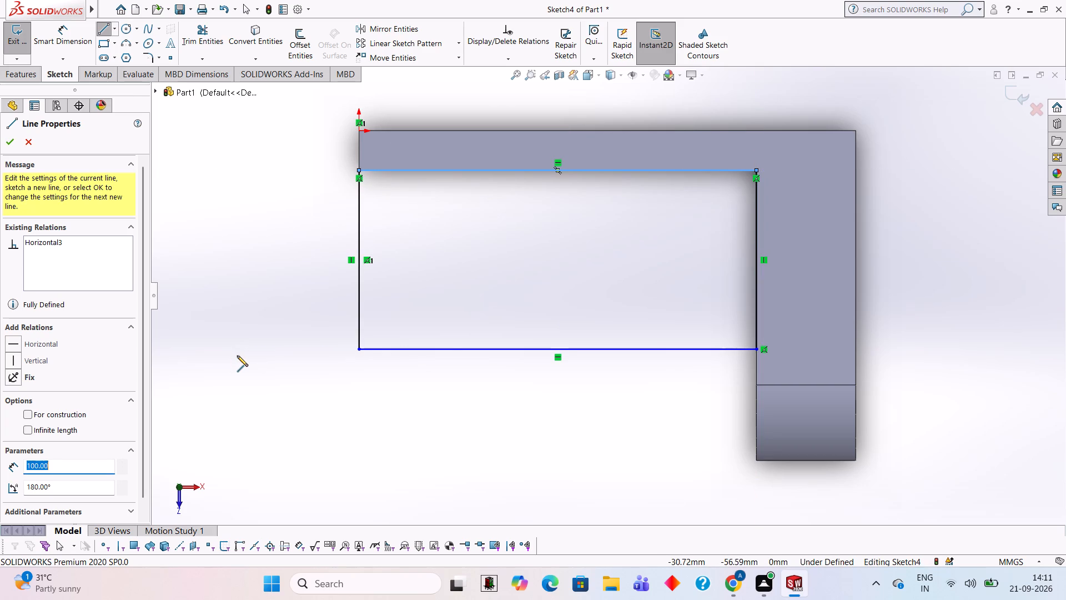
# Extrude the 100 mm by 45 mm rectangle as a 16 mm blind boss in the reversed direction, merged with the body.
pyautogui.scroll(-1, 485, 282)
pyautogui.scroll(1, 325, 228)
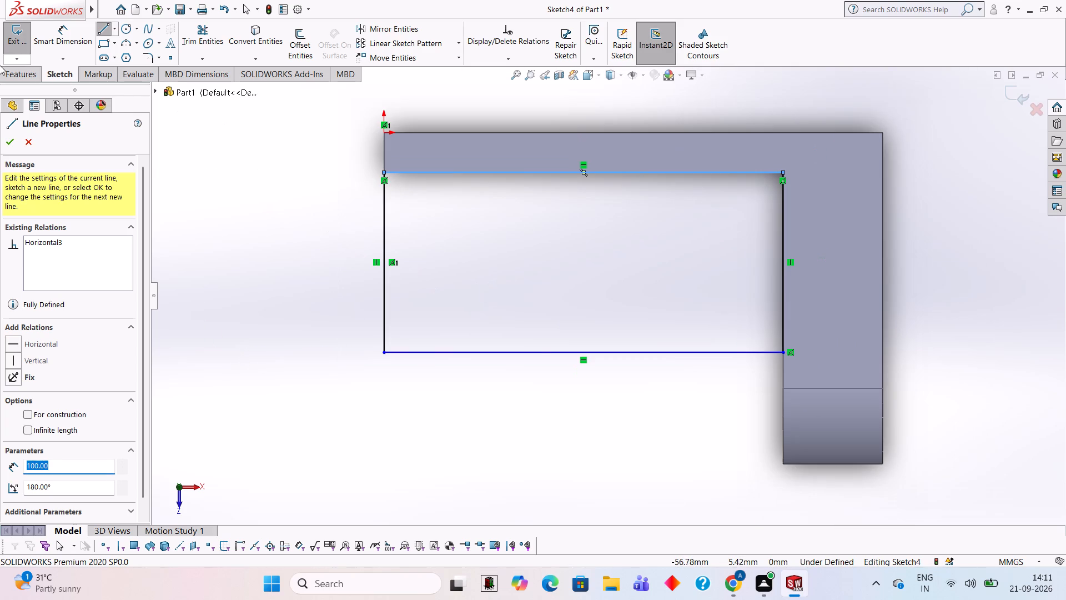
pyautogui.click(21, 78)
pyautogui.click(38, 48)
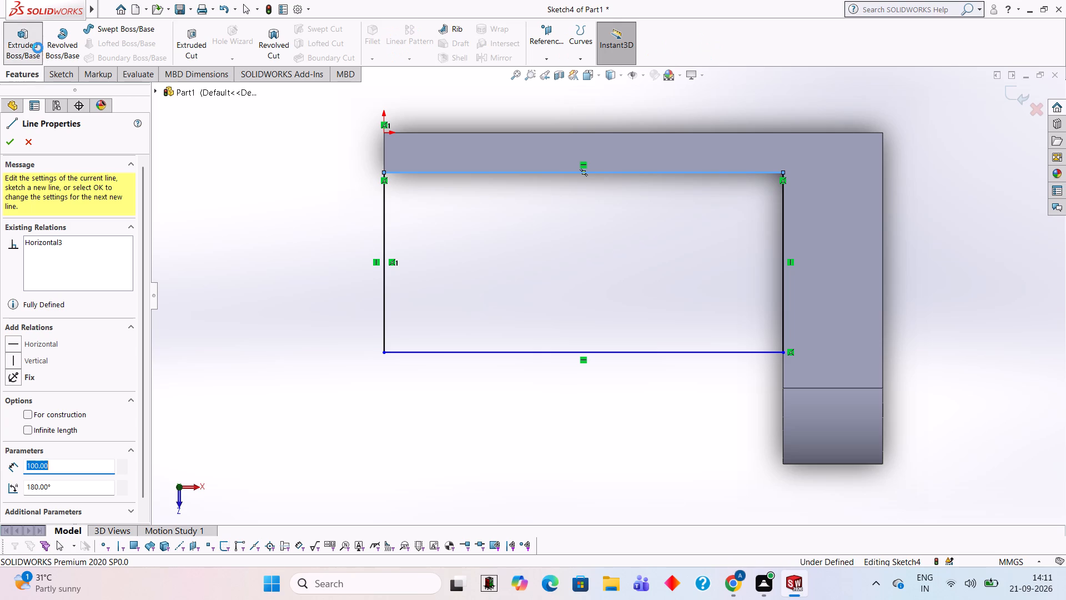
pyautogui.moveTo(227, 205); pyautogui.dragTo(367, 218, button='middle')
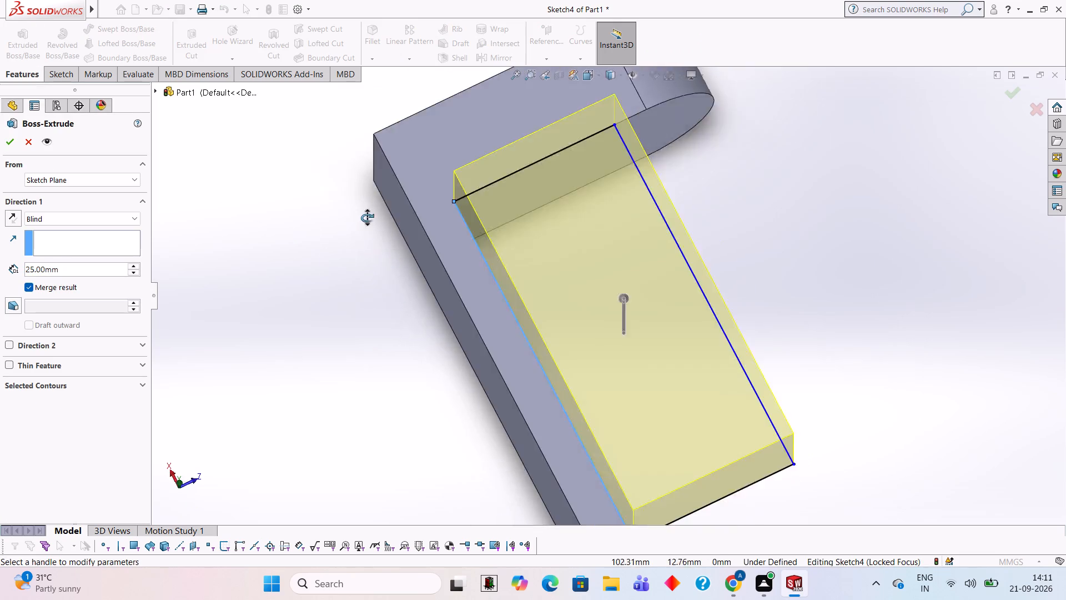
pyautogui.moveTo(367, 218); pyautogui.dragTo(313, 169, button='middle')
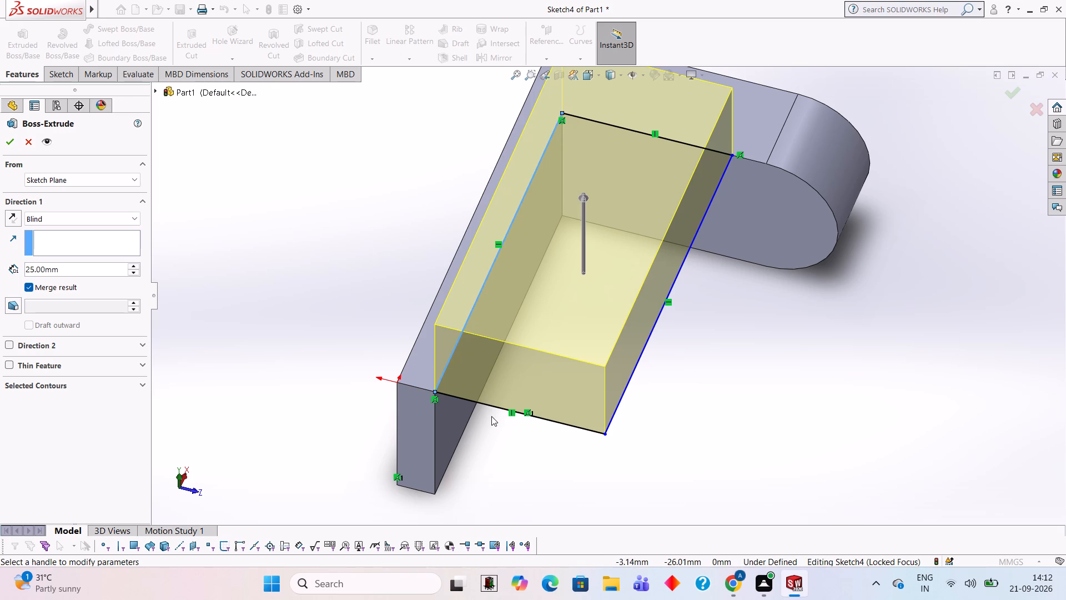
pyautogui.click(103, 271)
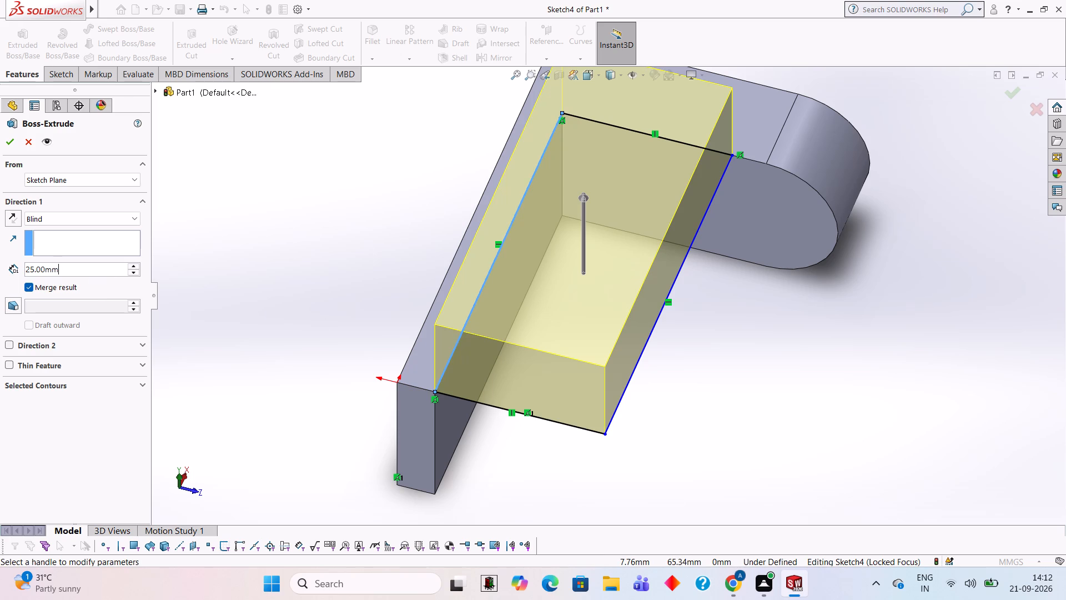
pyautogui.press('BackSpace')
pyautogui.press('BackSpace')
pyautogui.press('BackSpace')
pyautogui.press('BackSpace')
pyautogui.press('BackSpace')
pyautogui.press('BackSpace')
pyautogui.press('BackSpace')
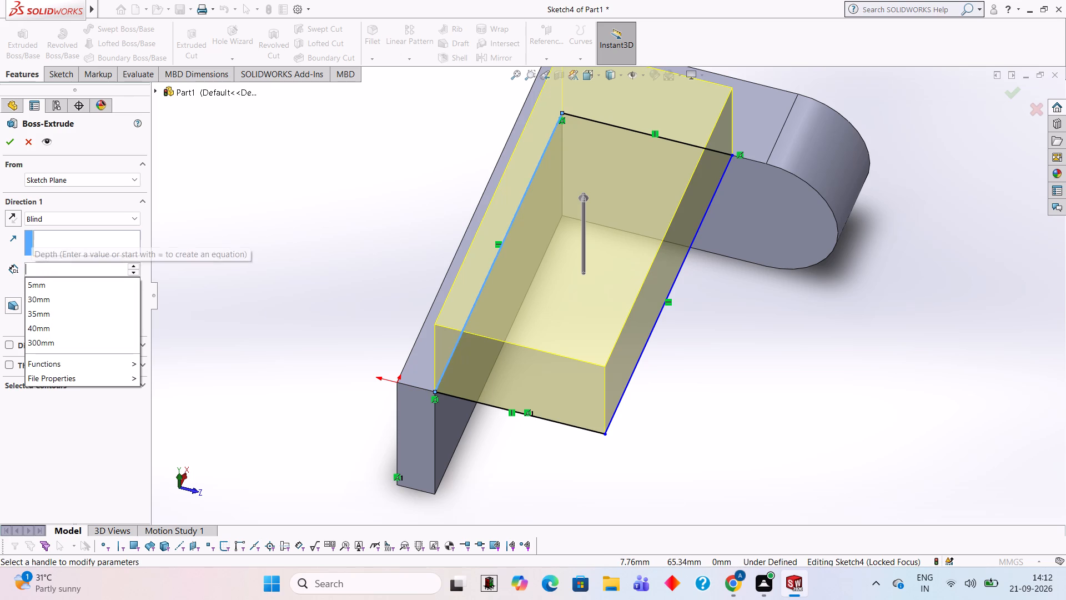
pyautogui.write('16')
pyautogui.press('Return')
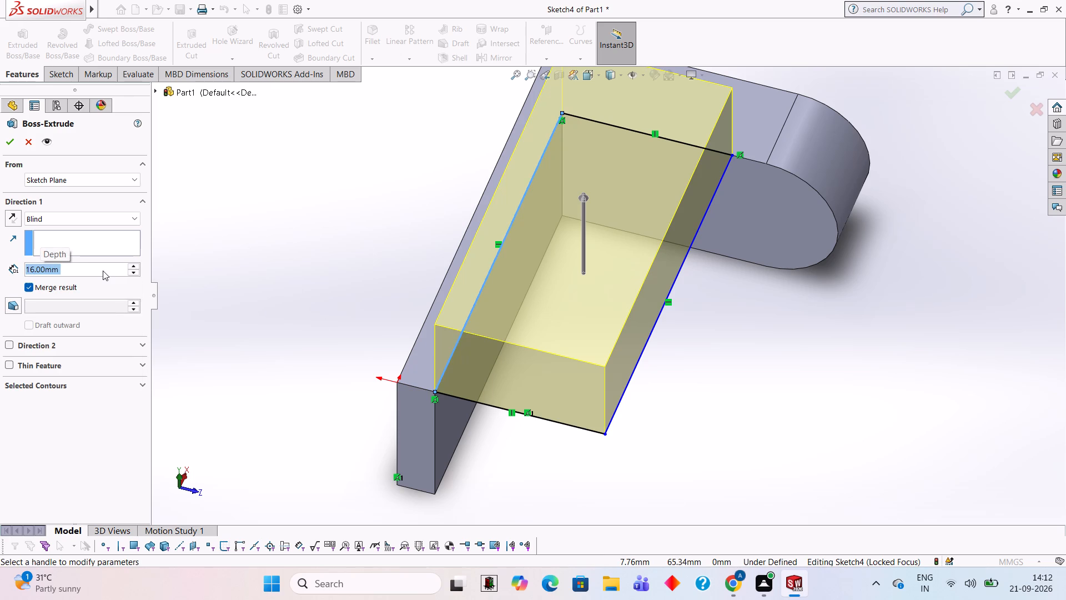
pyautogui.click(2, 217)
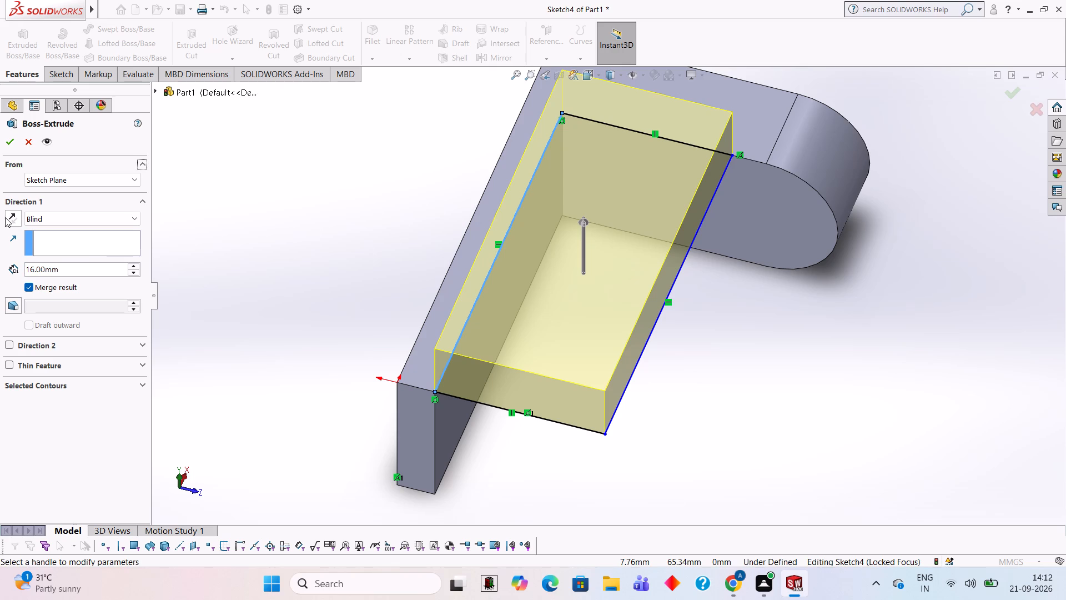
pyautogui.click(9, 217)
pyautogui.click(7, 139)
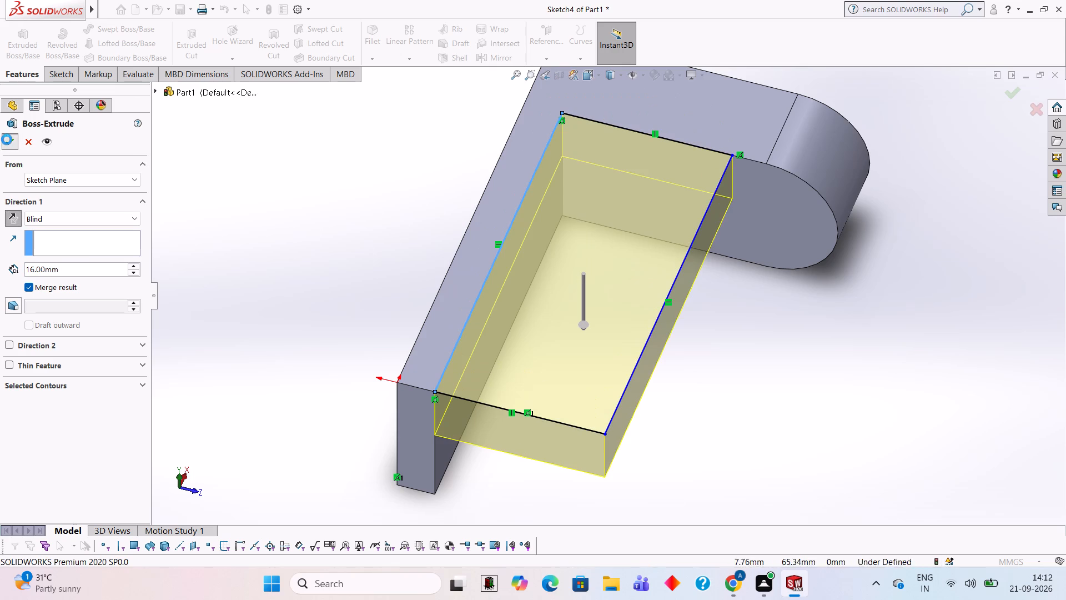
pyautogui.click(915, 282)
# Examine the bracket from above, below and the end to check how the web joins the plate and rounded arm.
pyautogui.moveTo(898, 315); pyautogui.dragTo(839, 233, button='middle')
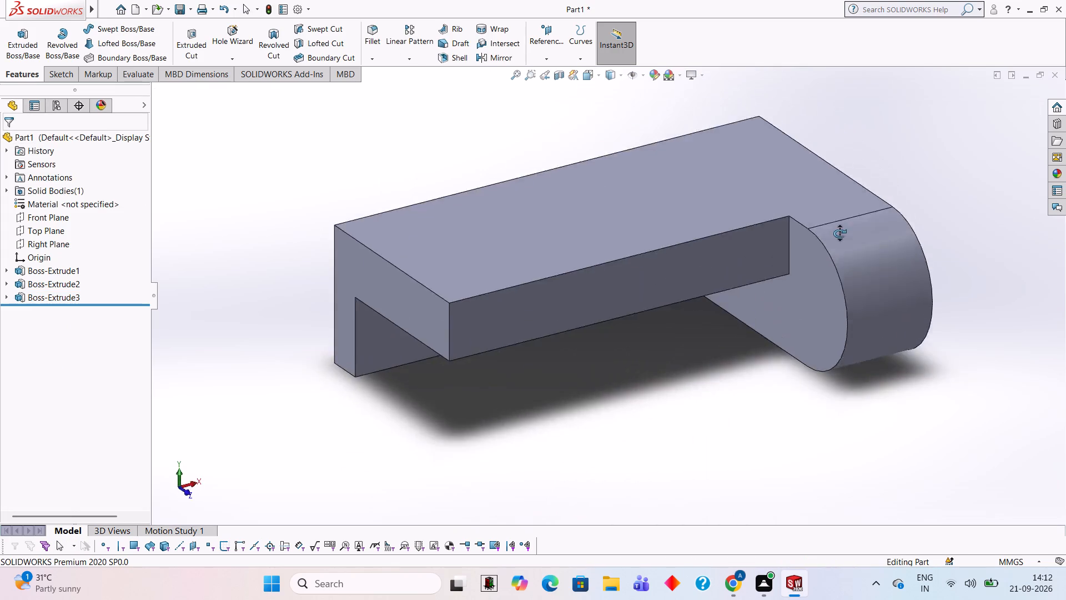
pyautogui.moveTo(839, 233); pyautogui.dragTo(818, 172, button='middle')
pyautogui.moveTo(842, 456); pyautogui.dragTo(869, 280, button='middle')
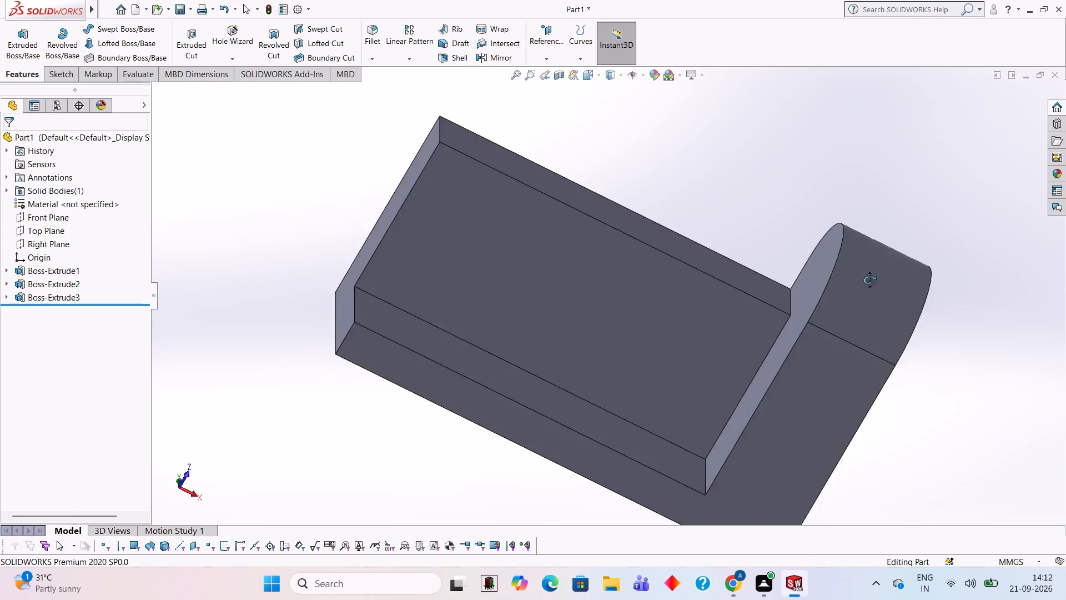
pyautogui.moveTo(869, 280); pyautogui.dragTo(879, 302, button='middle')
pyautogui.scroll(4, 826, 341)
pyautogui.moveTo(691, 317); pyautogui.dragTo(710, 314, button='middle')
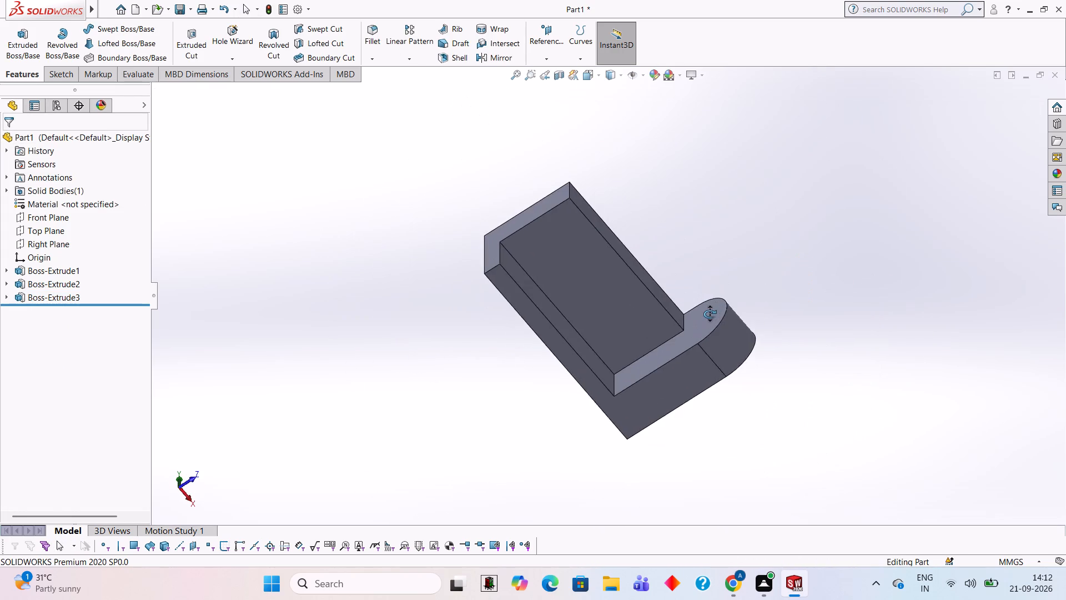
pyautogui.moveTo(710, 314); pyautogui.dragTo(646, 298, button='middle')
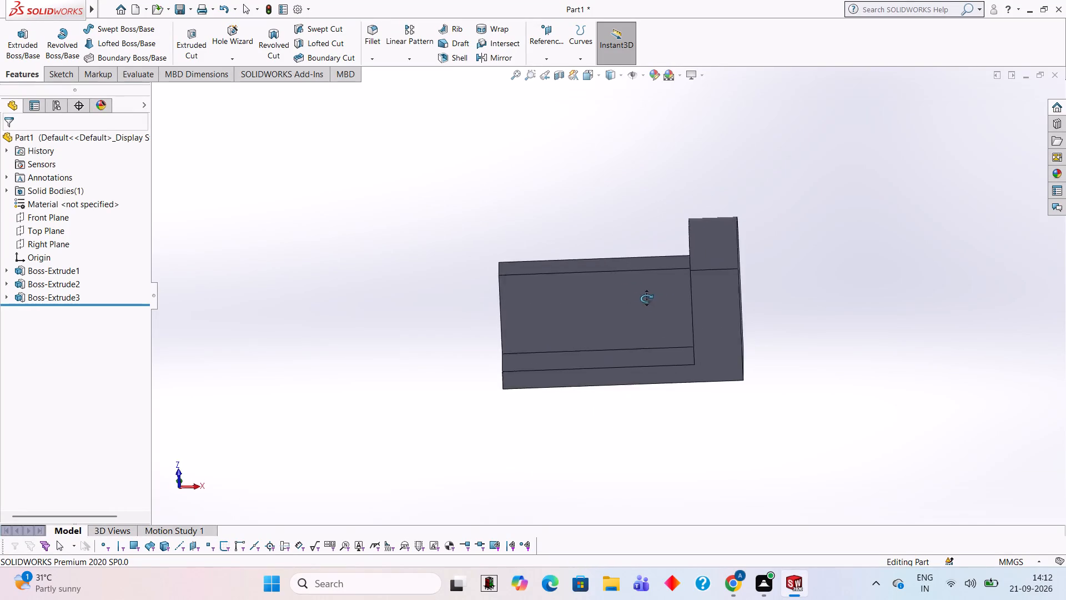
pyautogui.moveTo(646, 298); pyautogui.dragTo(661, 308, button='middle')
pyautogui.moveTo(816, 257); pyautogui.dragTo(819, 257, button='middle')
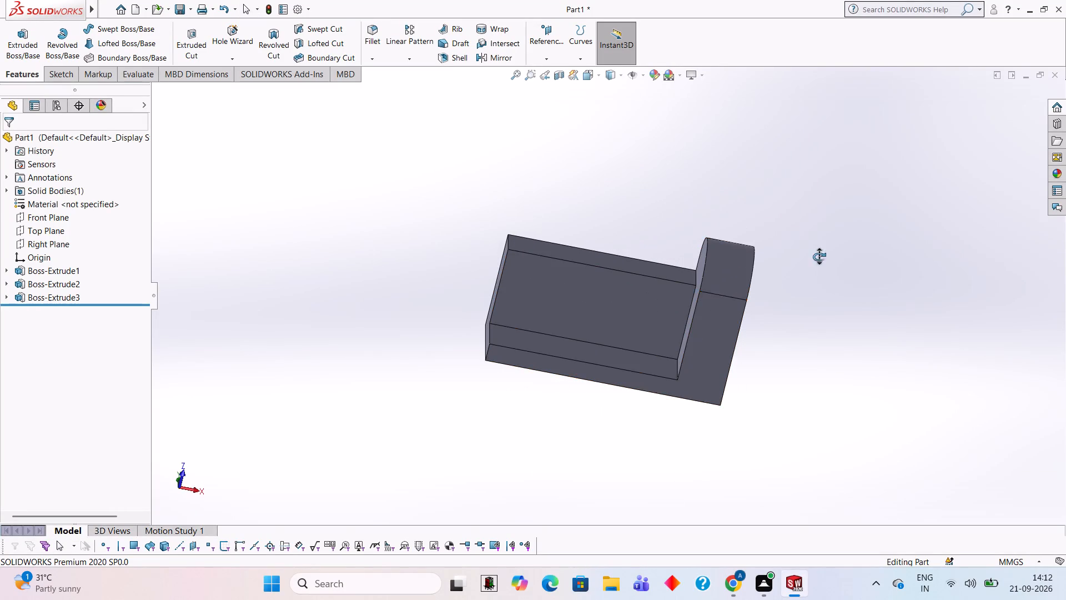
pyautogui.moveTo(819, 257); pyautogui.dragTo(823, 391, button='middle')
pyautogui.moveTo(785, 208); pyautogui.dragTo(869, 255, button='middle')
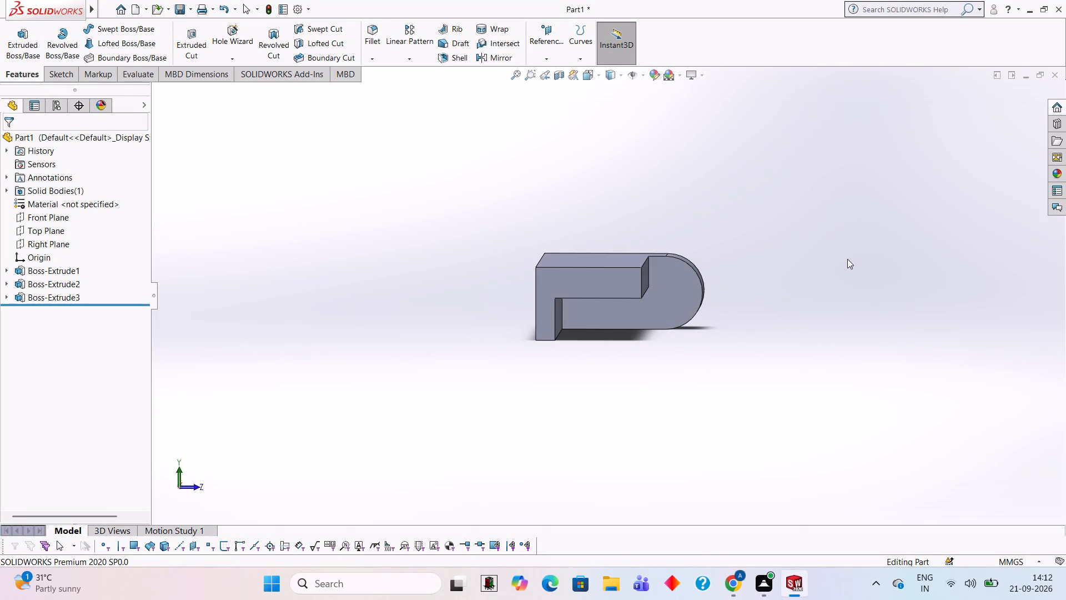
# On the rounded arm's outer flat face, sketch a 19 mm diameter circle centred on the rounded end's arc.
pyautogui.moveTo(816, 226); pyautogui.dragTo(669, 358, button='middle')
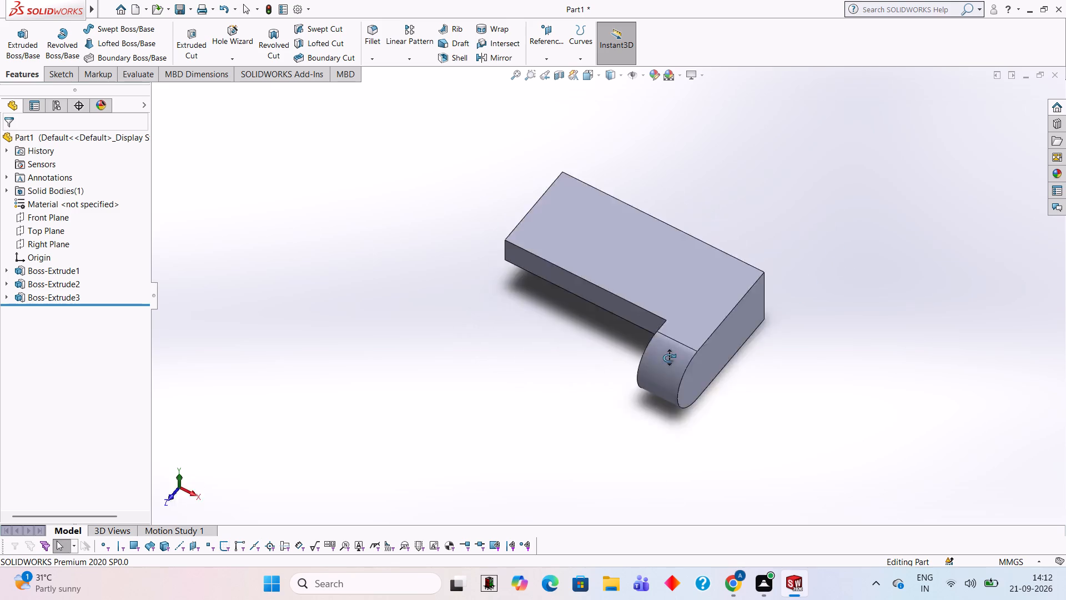
pyautogui.moveTo(669, 358); pyautogui.dragTo(589, 216, button='middle')
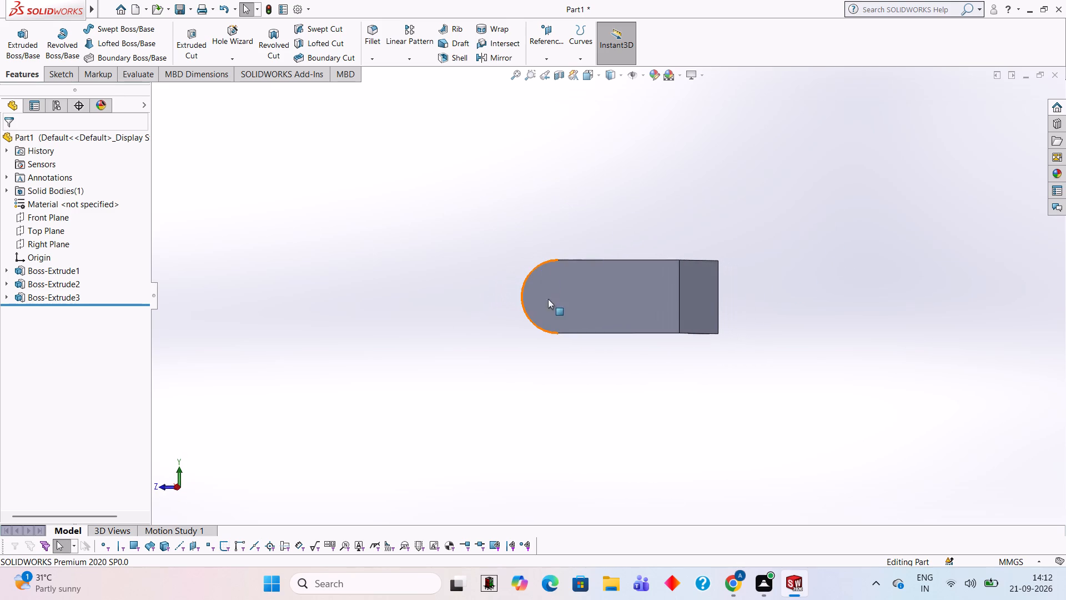
pyautogui.click(585, 288)
pyautogui.click(636, 257)
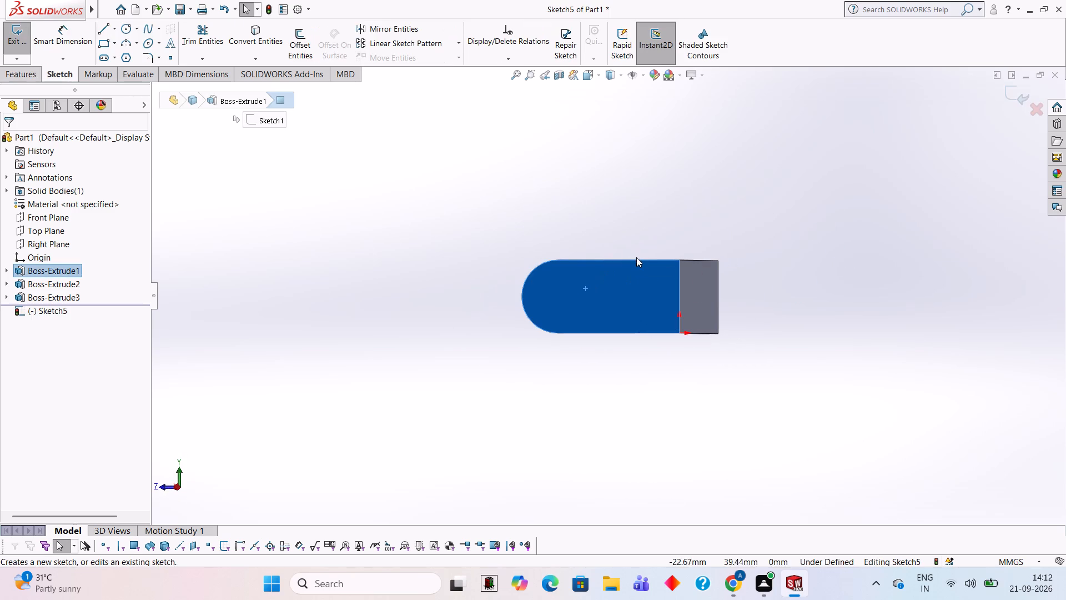
pyautogui.hotkey('ctrl', '8')
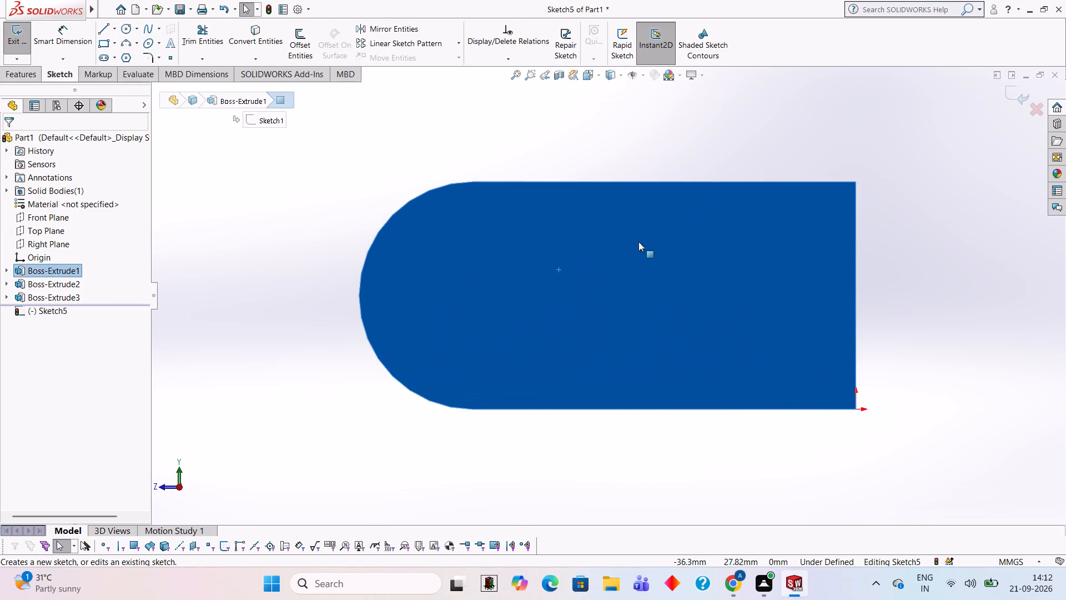
pyautogui.scroll(-1, 571, 219)
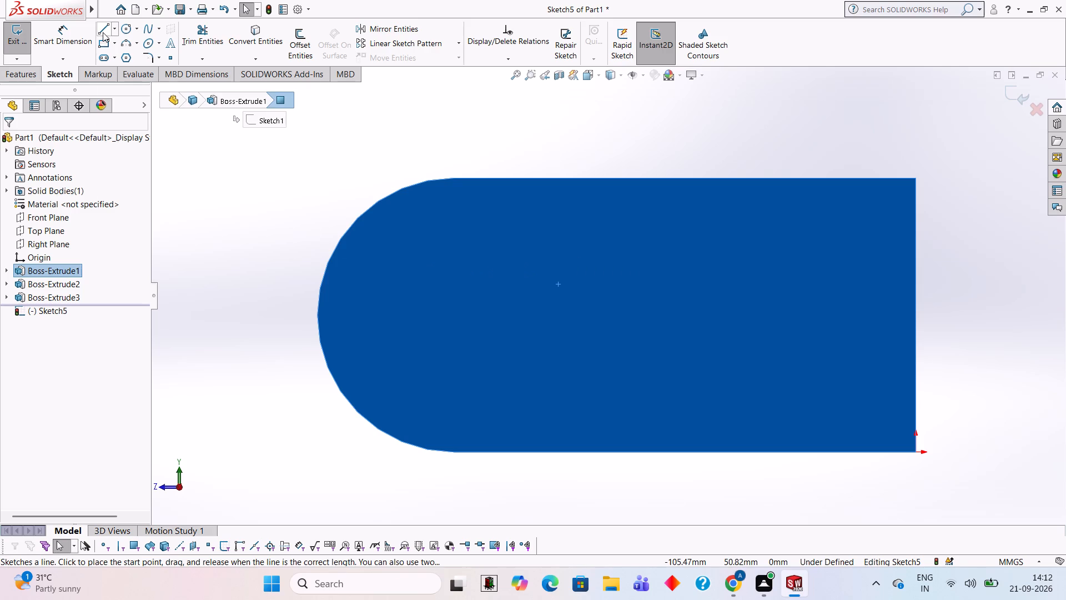
pyautogui.click(125, 31)
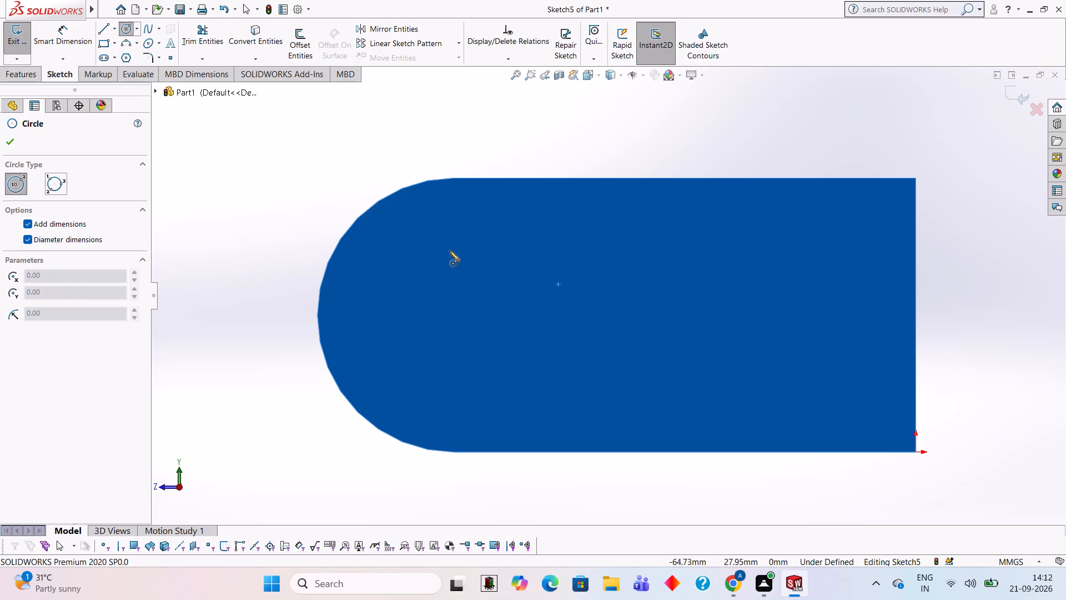
pyautogui.click(455, 316)
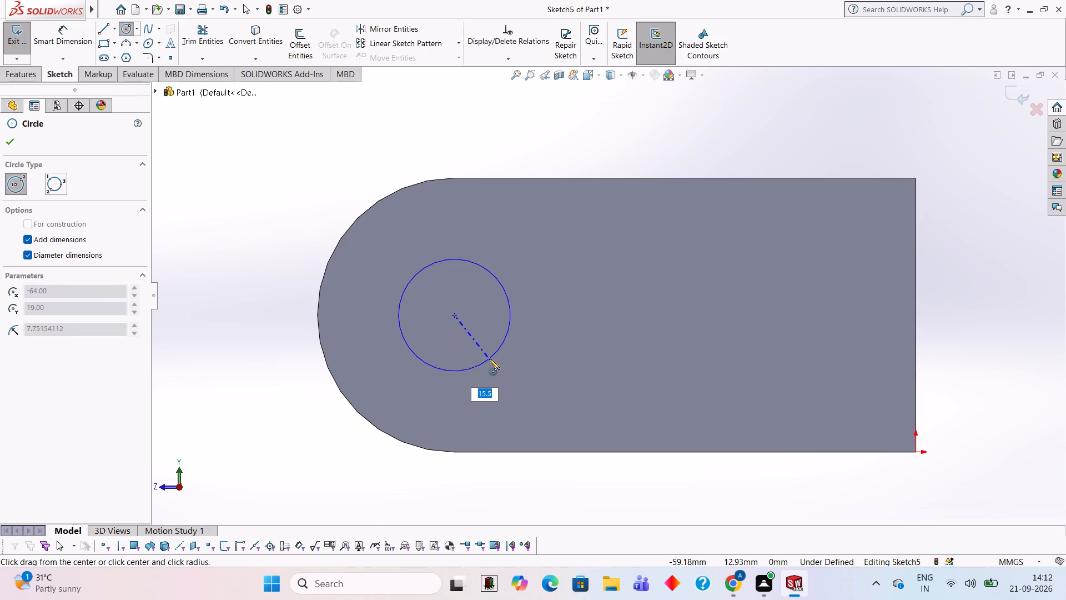
pyautogui.write('19')
pyautogui.press('Return')
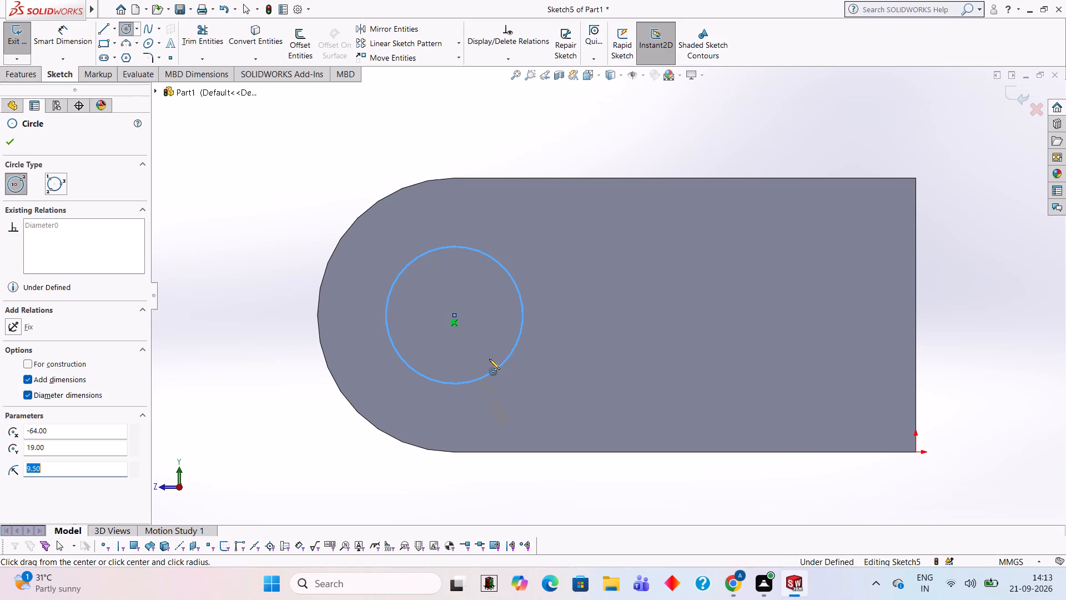
# Cut the 19 mm circle 25 mm deep with a blind Extruded Cut to make a hole through the rounded arm.
pyautogui.moveTo(482, 317); pyautogui.dragTo(643, 334, button='middle')
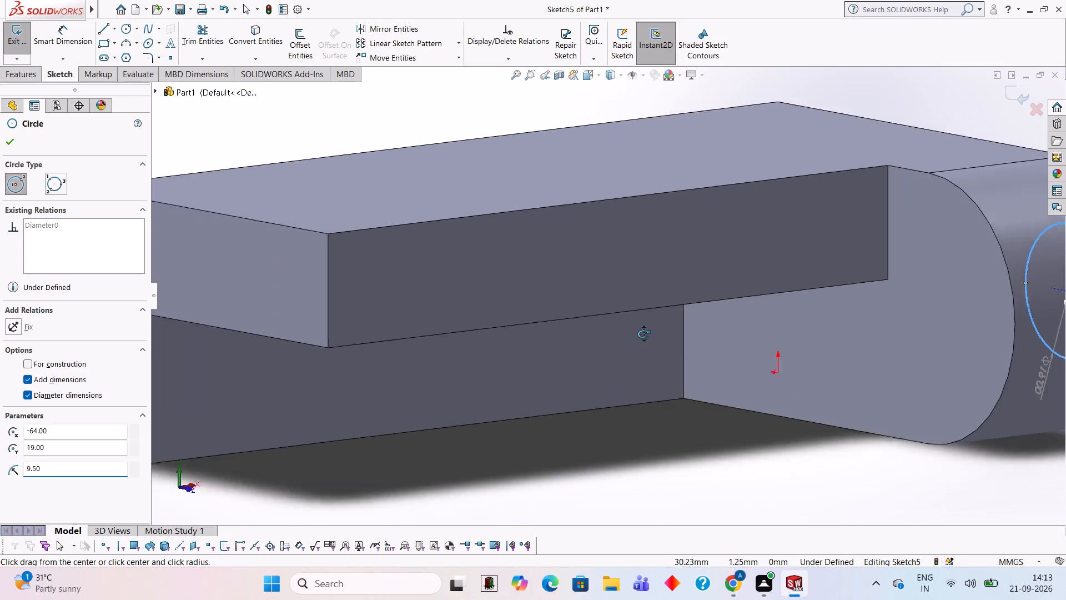
pyautogui.moveTo(643, 334); pyautogui.dragTo(698, 320, button='middle')
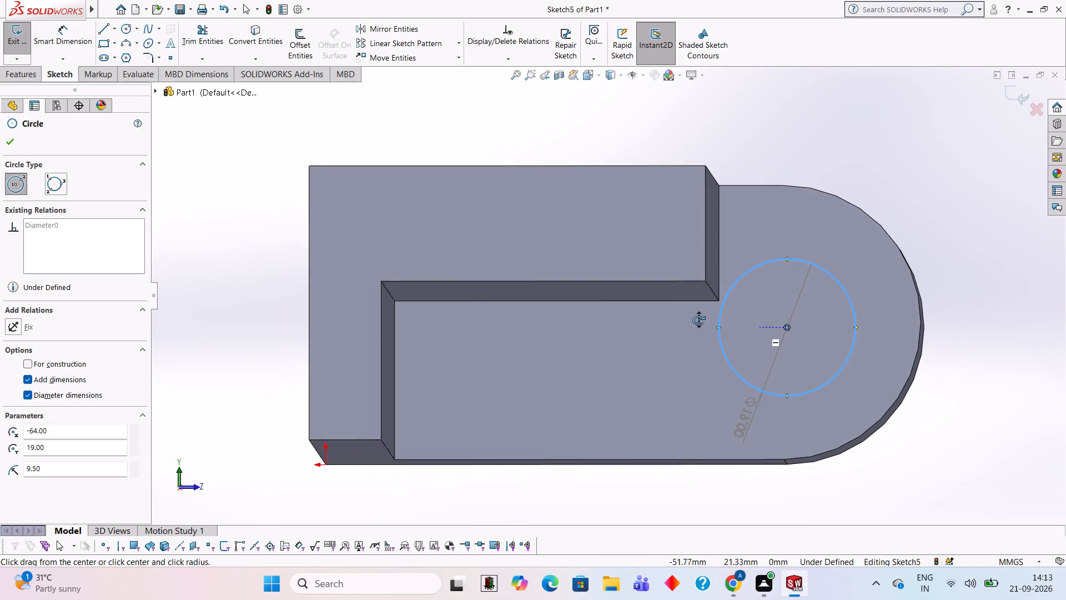
pyautogui.moveTo(698, 320); pyautogui.dragTo(697, 329, button='middle')
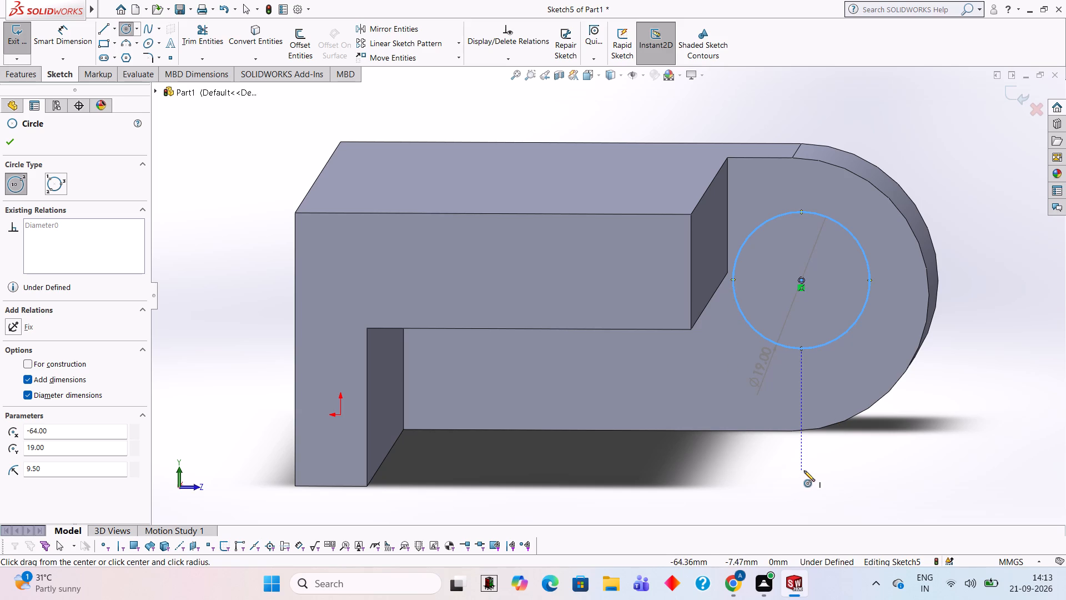
pyautogui.moveTo(934, 377); pyautogui.dragTo(916, 366, button='middle')
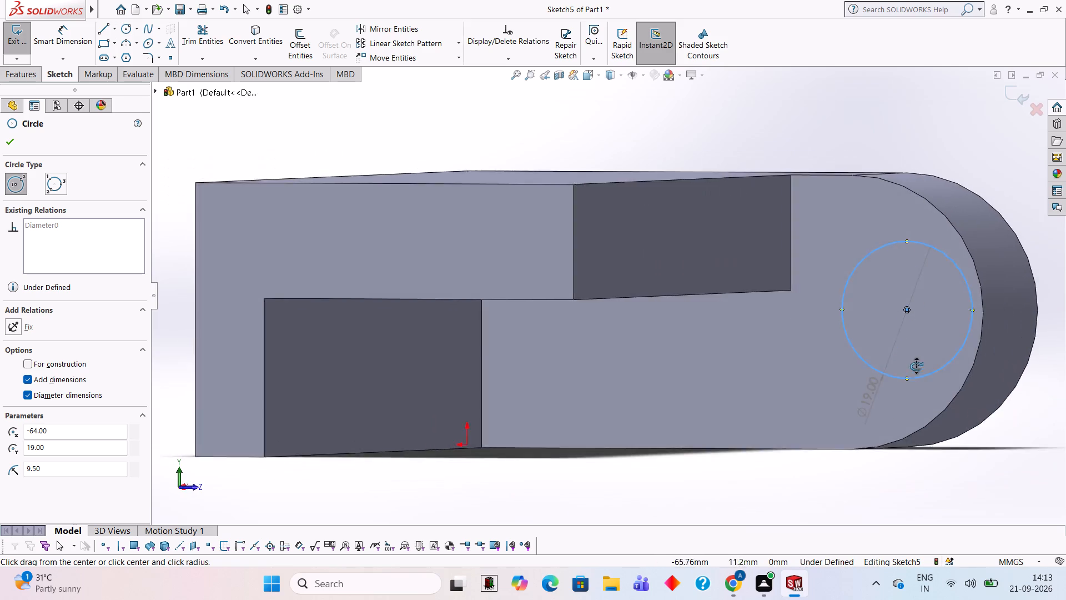
pyautogui.moveTo(916, 366); pyautogui.dragTo(701, 245, button='middle')
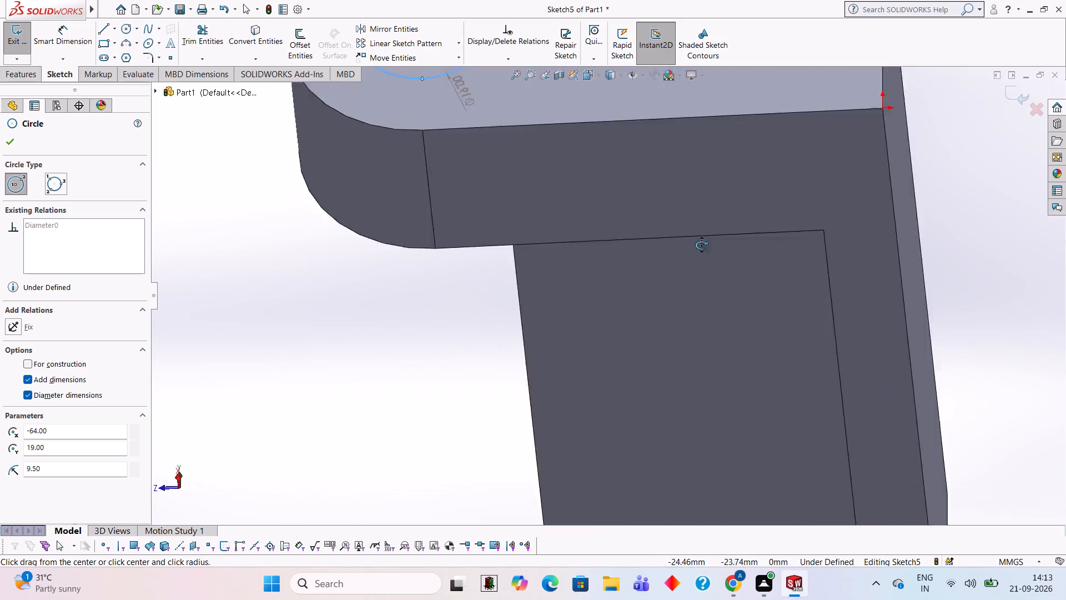
pyautogui.moveTo(701, 245); pyautogui.dragTo(723, 361, button='middle')
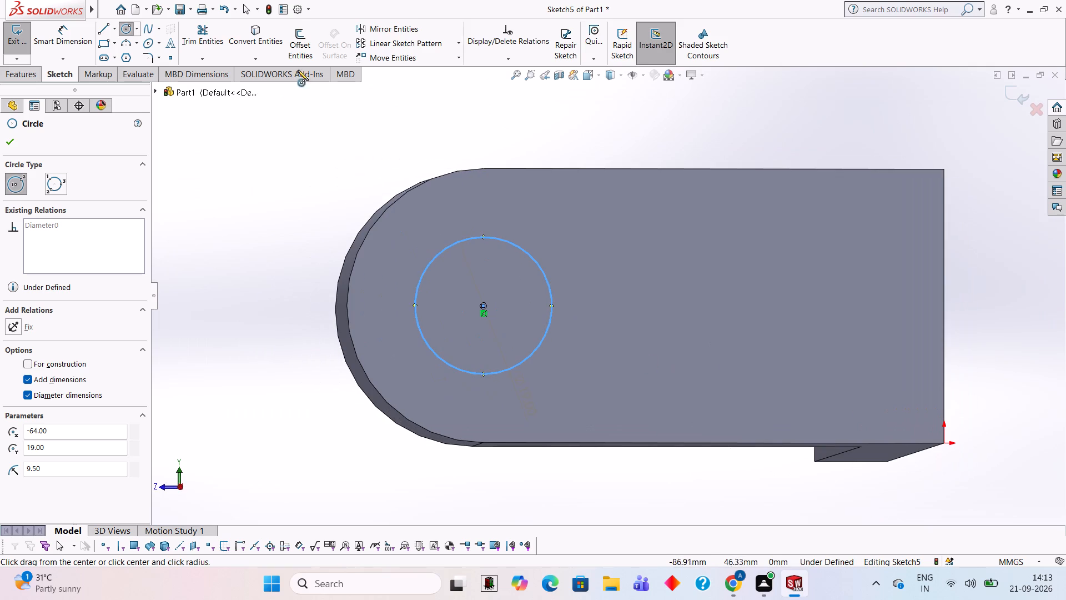
pyautogui.click(21, 75)
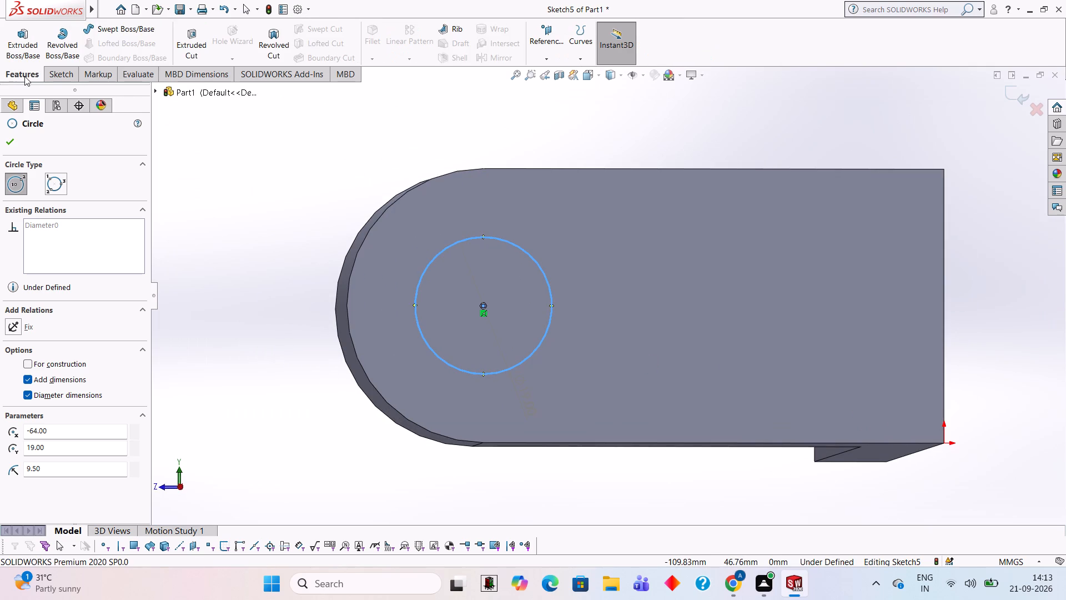
pyautogui.click(187, 44)
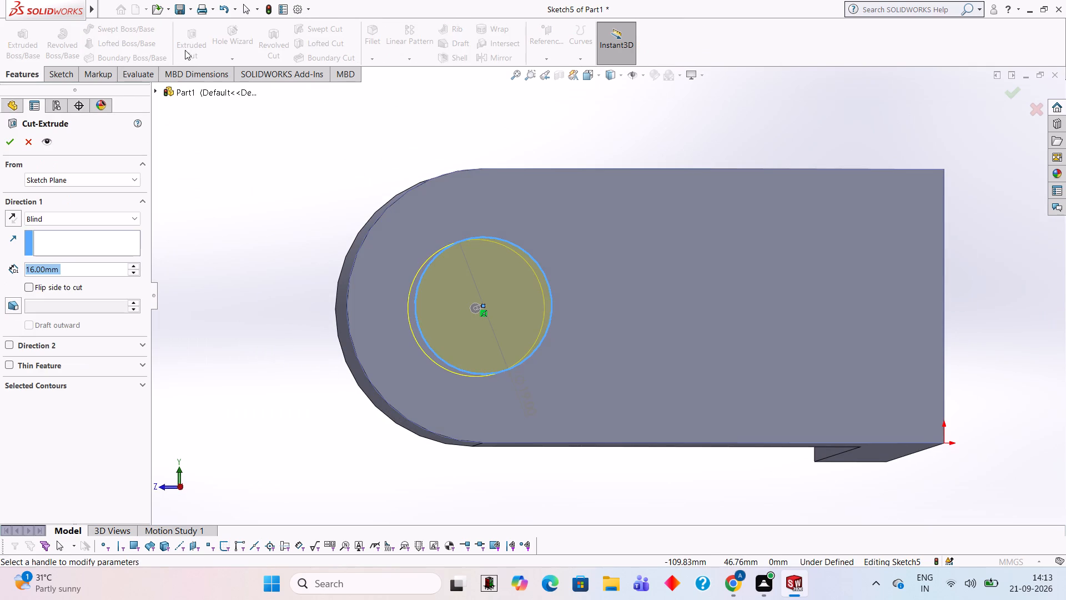
pyautogui.write('25')
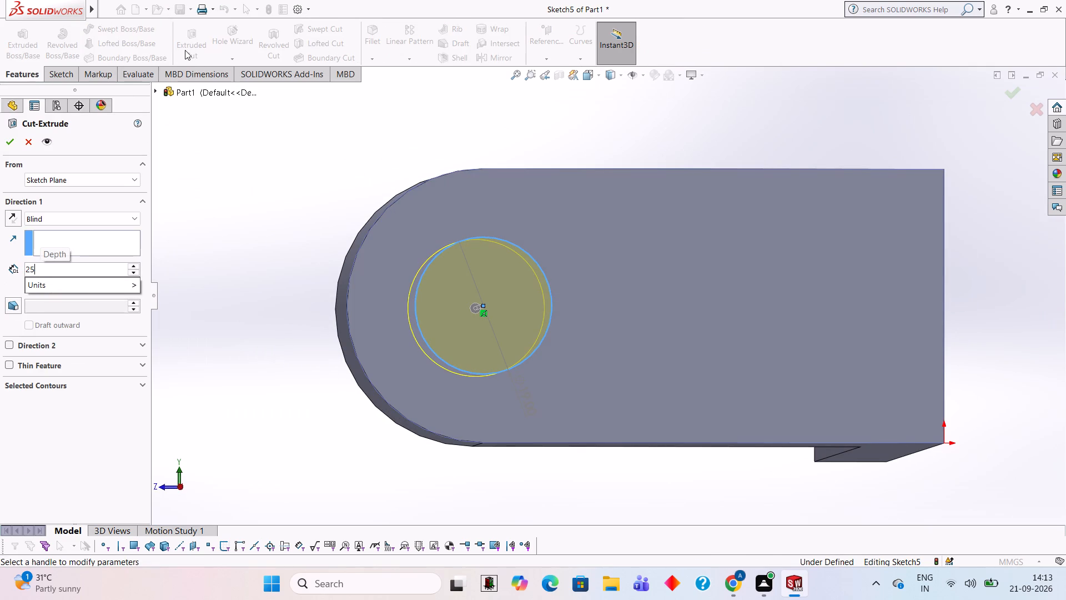
pyautogui.press('Return')
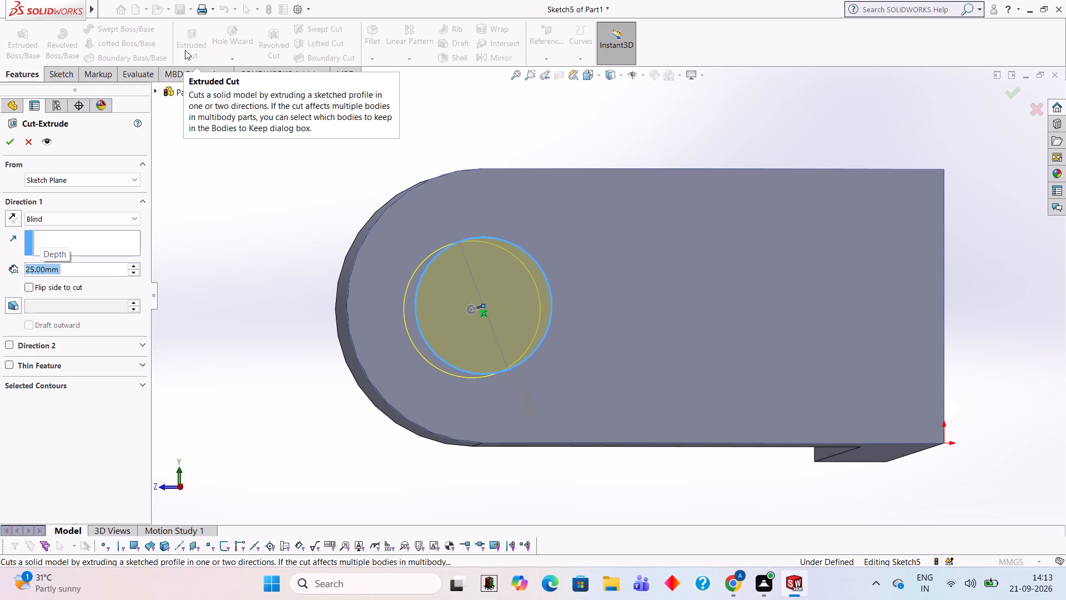
pyautogui.click(17, 139)
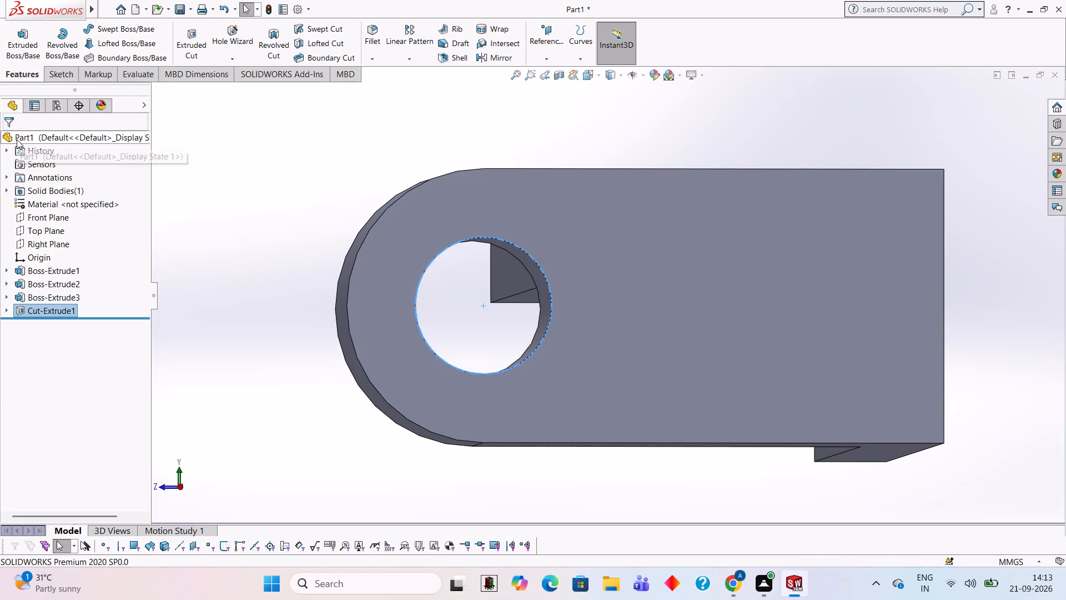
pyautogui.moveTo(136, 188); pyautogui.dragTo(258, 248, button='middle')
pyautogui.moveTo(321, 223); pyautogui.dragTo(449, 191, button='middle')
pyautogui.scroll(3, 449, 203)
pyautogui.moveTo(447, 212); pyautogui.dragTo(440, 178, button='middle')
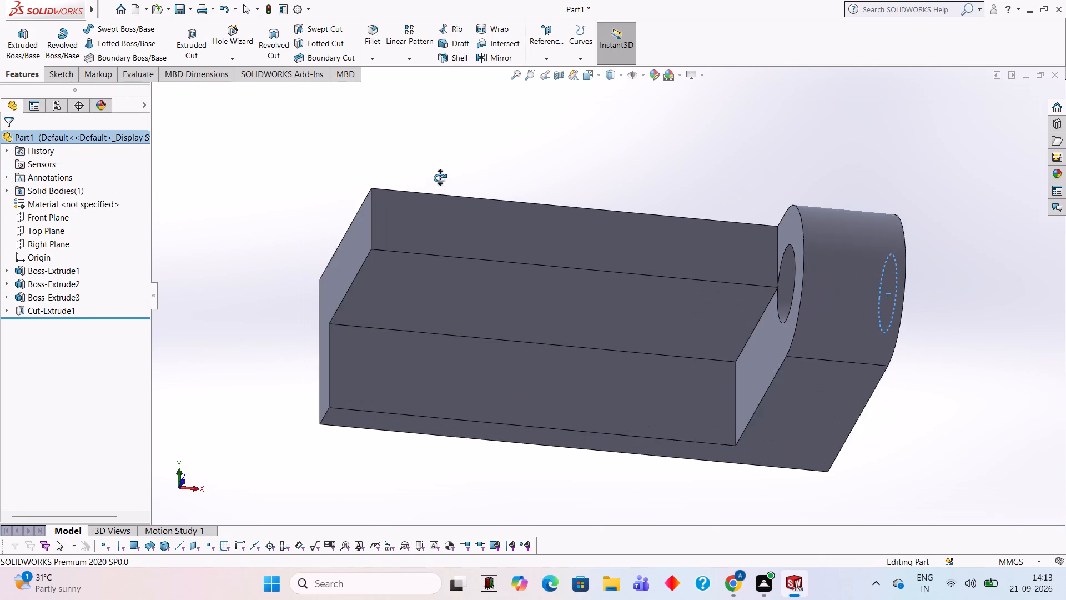
# Examine the bracket from below, the front and the end to check the web and rounded arm against the plate.
pyautogui.moveTo(440, 178); pyautogui.dragTo(439, 158, button='middle')
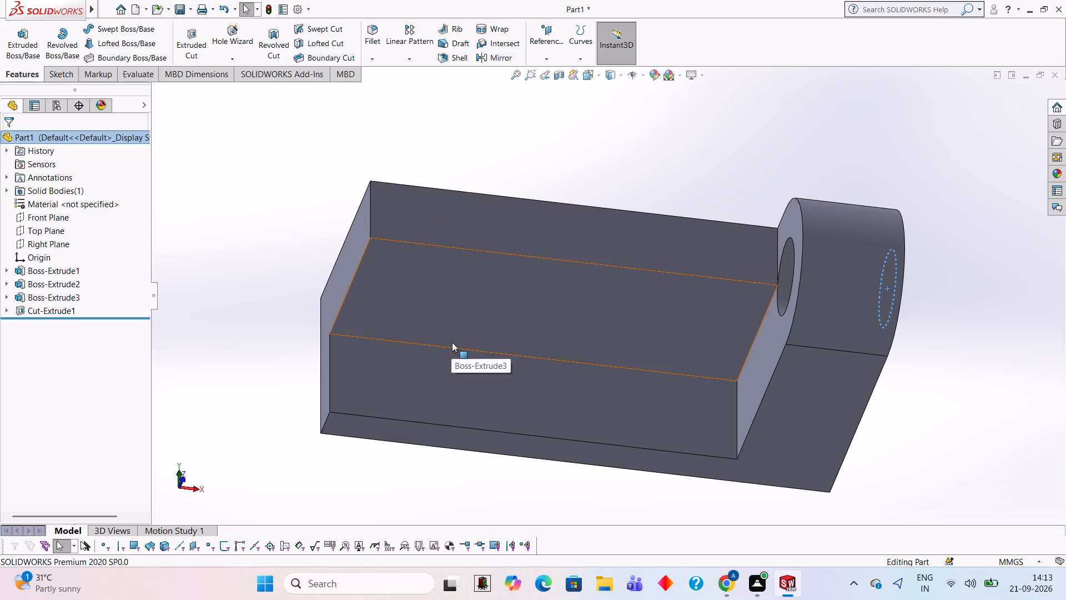
pyautogui.moveTo(463, 342); pyautogui.dragTo(450, 322, button='middle')
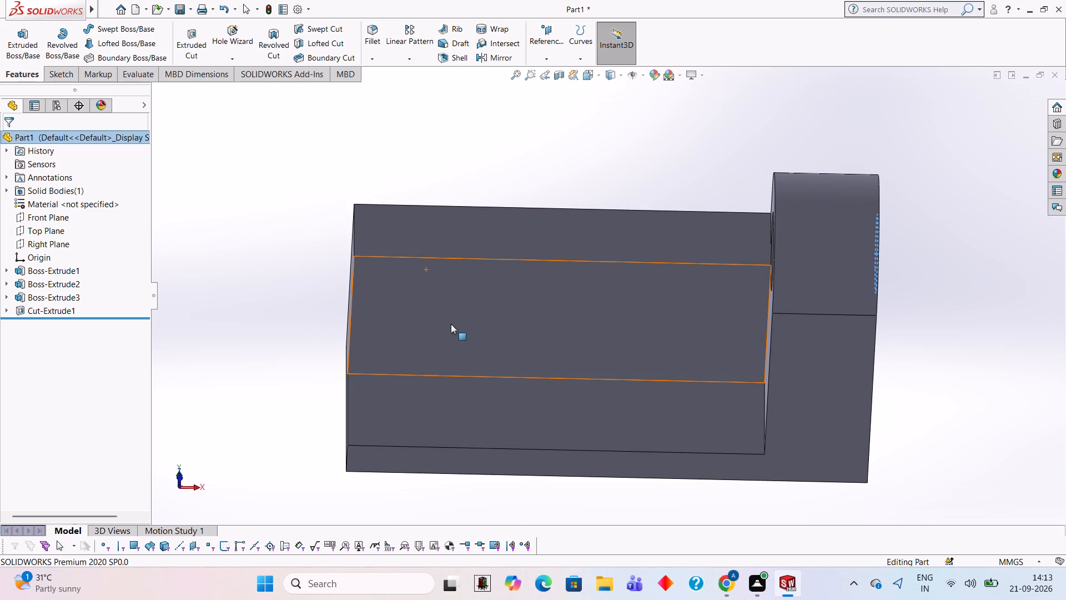
pyautogui.scroll(1, 506, 280)
pyautogui.moveTo(519, 274); pyautogui.dragTo(524, 213, button='middle')
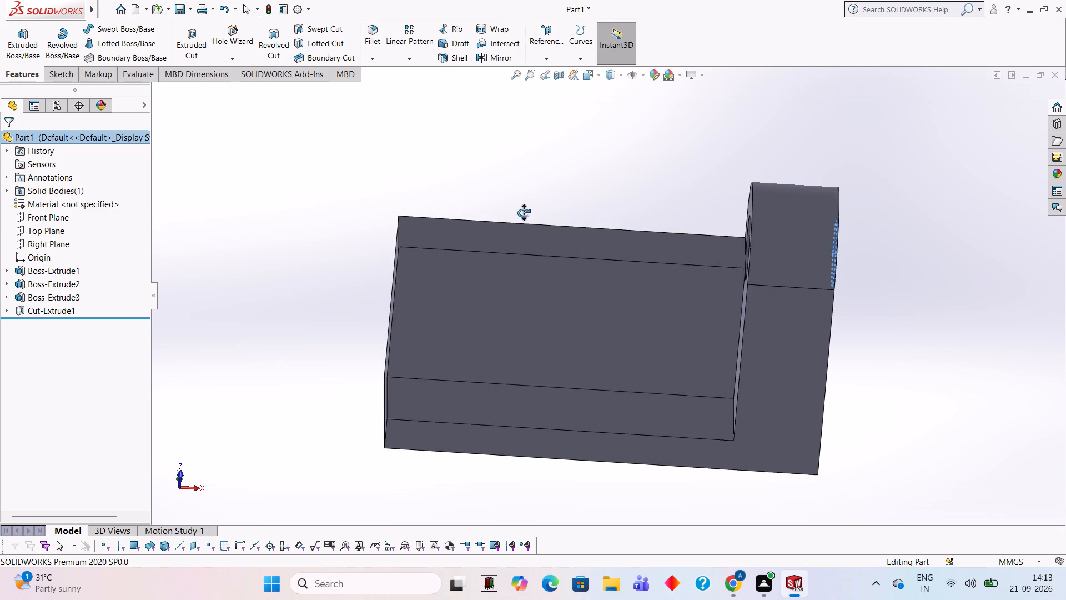
pyautogui.moveTo(524, 213); pyautogui.dragTo(579, 226, button='middle')
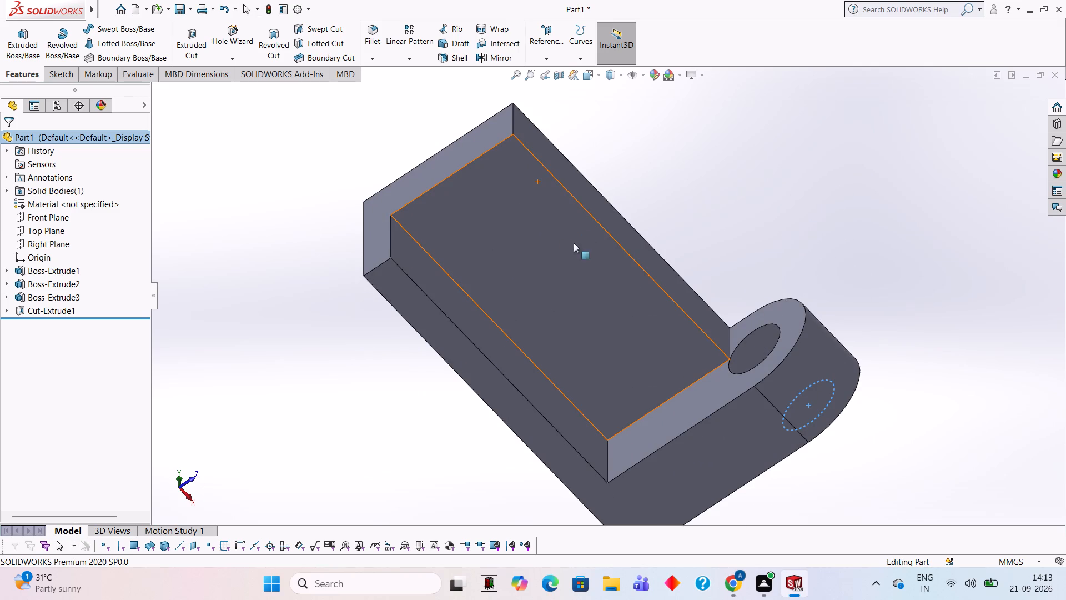
pyautogui.scroll(1, 575, 243)
pyautogui.moveTo(657, 248); pyautogui.dragTo(597, 229, button='middle')
pyautogui.scroll(1, 662, 248)
pyautogui.scroll(3, 596, 229)
pyautogui.moveTo(599, 231); pyautogui.dragTo(604, 234, button='middle')
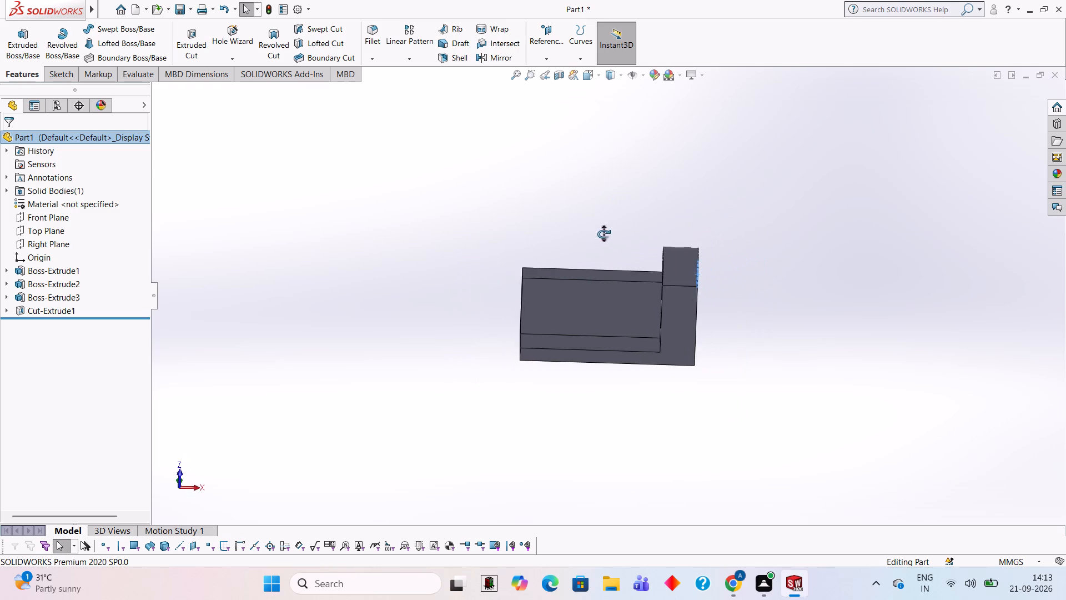
pyautogui.moveTo(604, 234); pyautogui.dragTo(692, 387, button='middle')
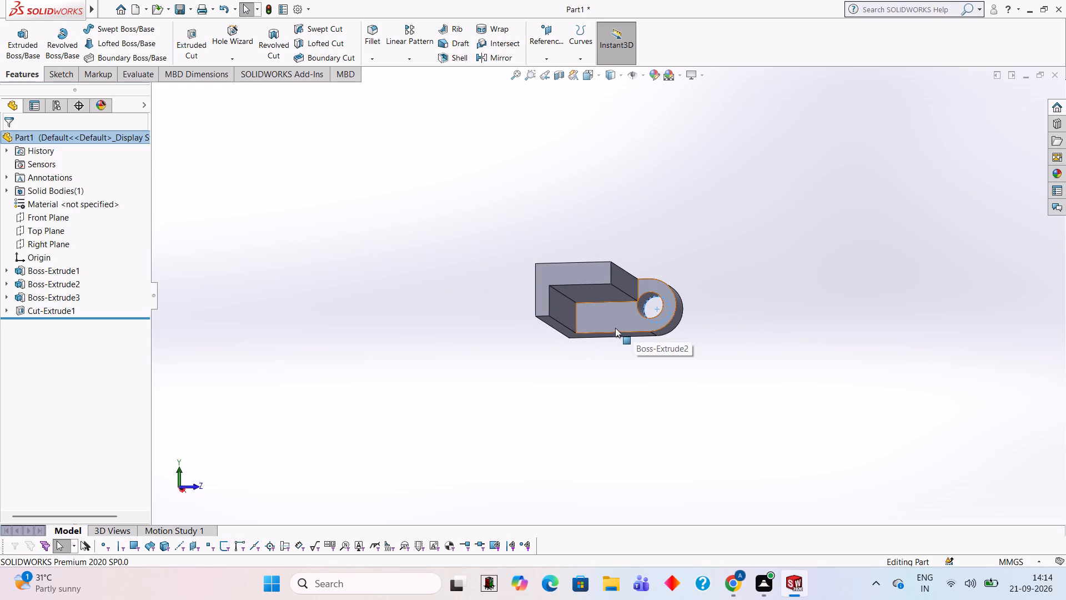
pyautogui.moveTo(742, 352); pyautogui.dragTo(657, 189, button='middle')
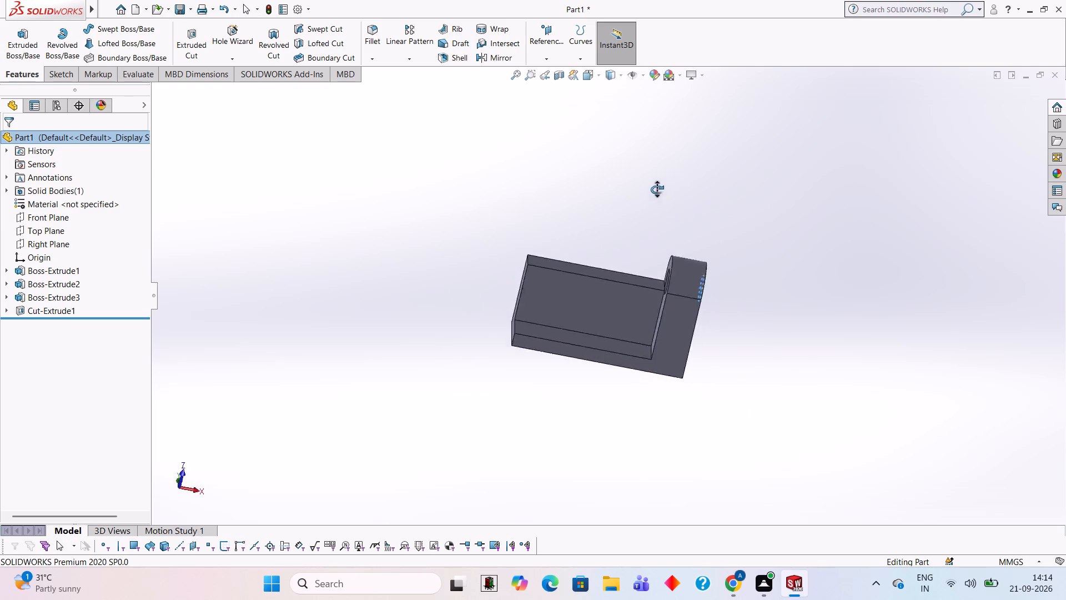
pyautogui.moveTo(657, 189); pyautogui.dragTo(744, 404, button='middle')
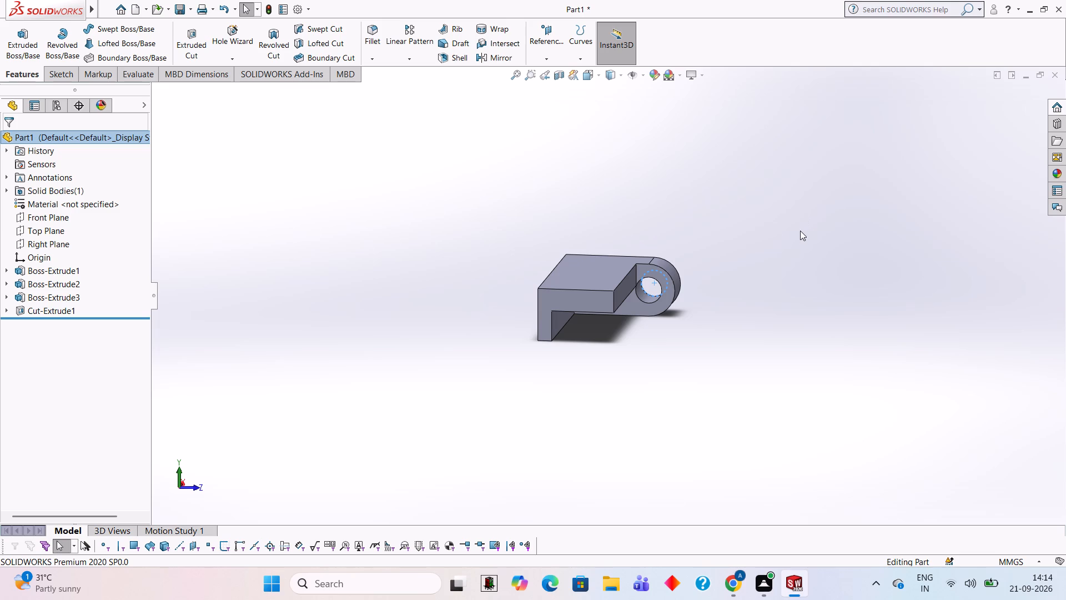
pyautogui.moveTo(783, 274); pyautogui.dragTo(731, 171, button='middle')
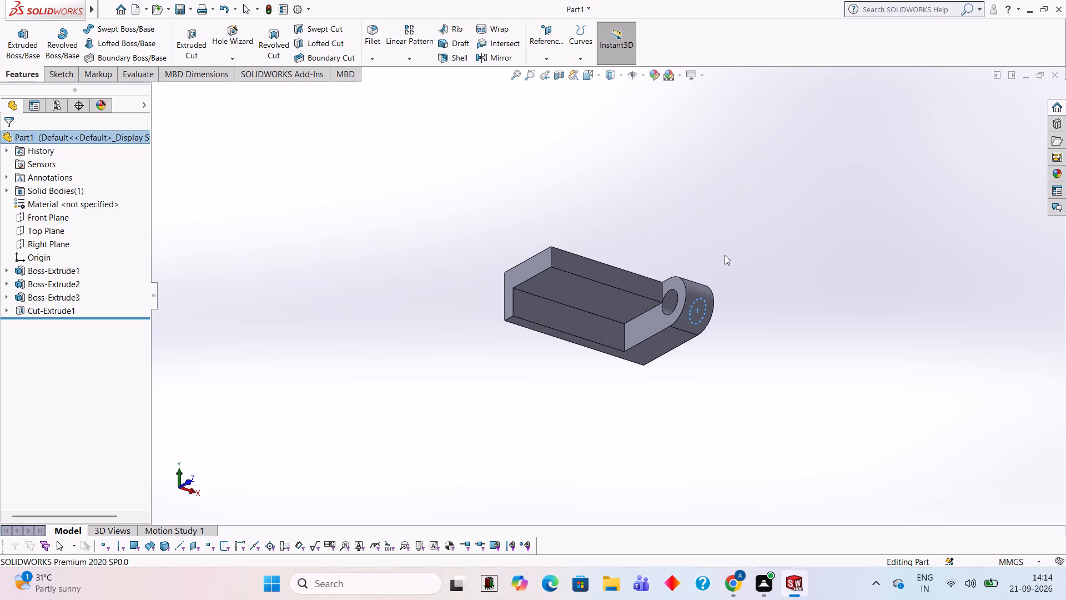
# Undo the hole, web and rounded arm back to the plain rectangular plate, and close the emptied arm sketch.
pyautogui.hotkey('ctrl', 'z')
pyautogui.hotkey('ctrl', 'z')
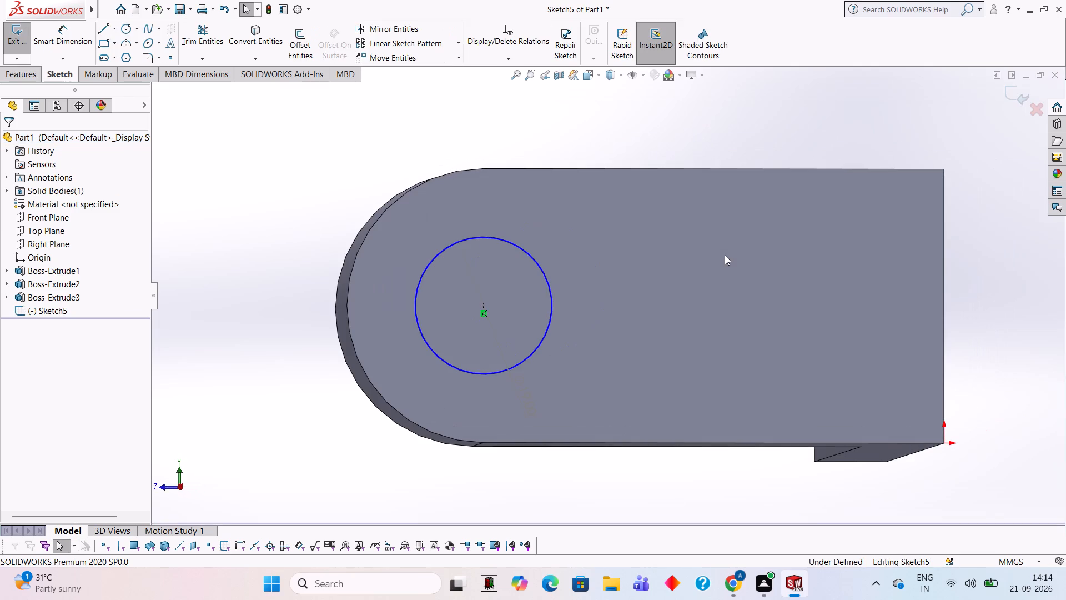
pyautogui.hotkey('ctrl', 'z')
pyautogui.hotkey('ctrl', 'z')
pyautogui.hotkey('ctrl', 'z')
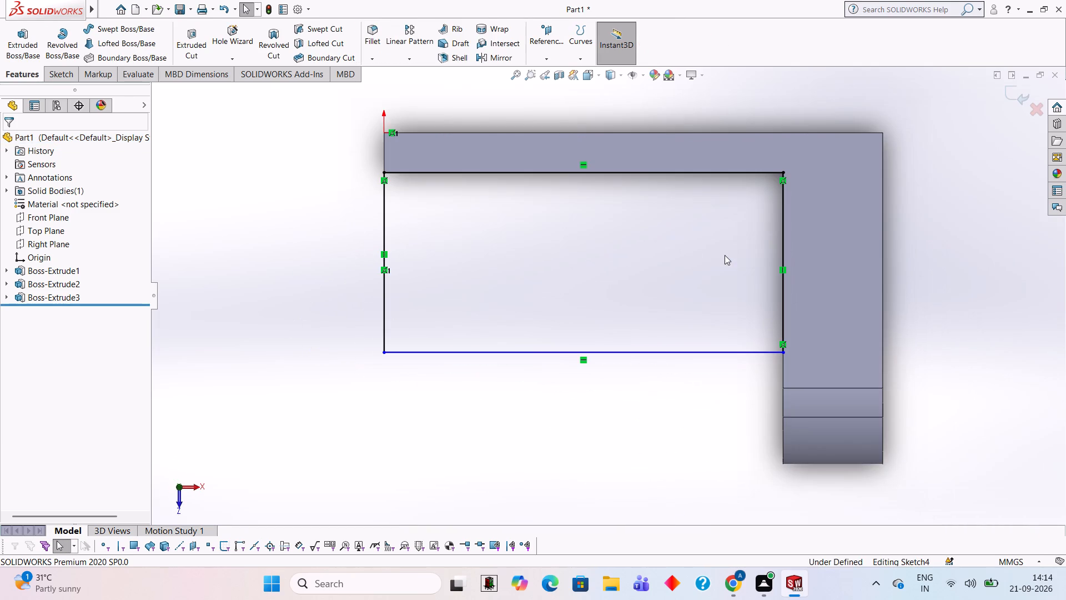
pyautogui.hotkey('ctrl', 'z')
pyautogui.hotkey('ctrl', 'z')
pyautogui.hotkey('ctrl', 'z')
pyautogui.hotkey('ctrl', 'z')
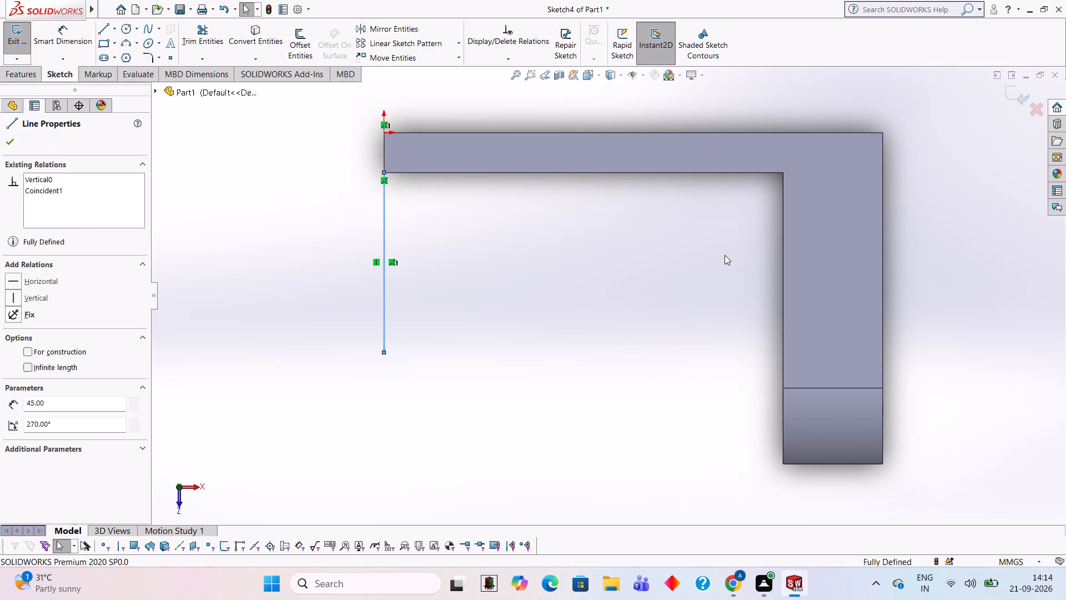
pyautogui.hotkey('ctrl', 'z')
pyautogui.hotkey('ctrl', 'z')
pyautogui.hotkey('ctrl', 'z')
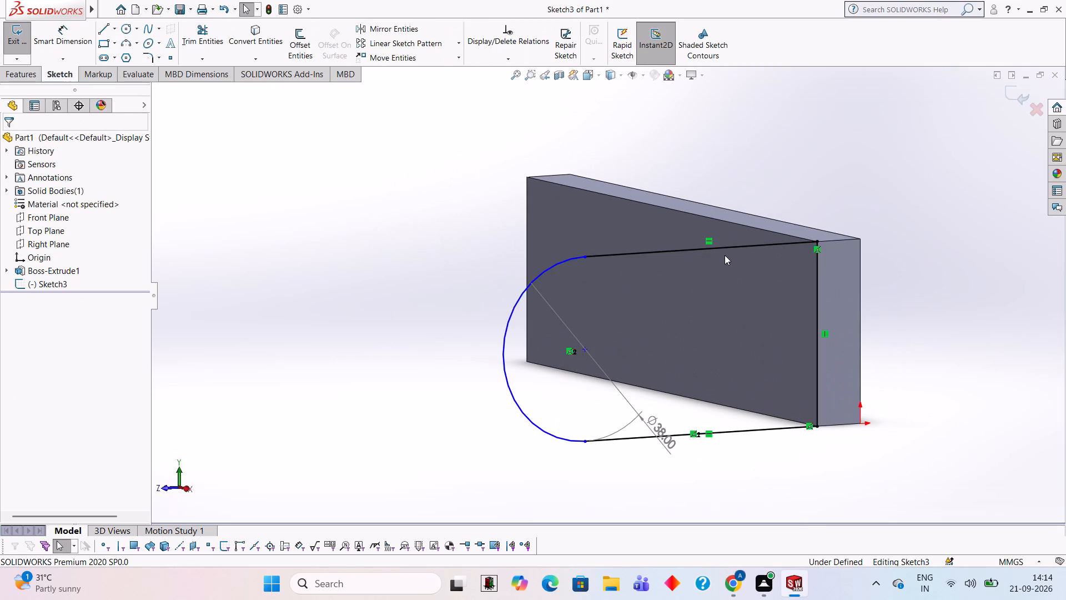
pyautogui.hotkey('ctrl', 'z')
pyautogui.hotkey('ctrl', 'z')
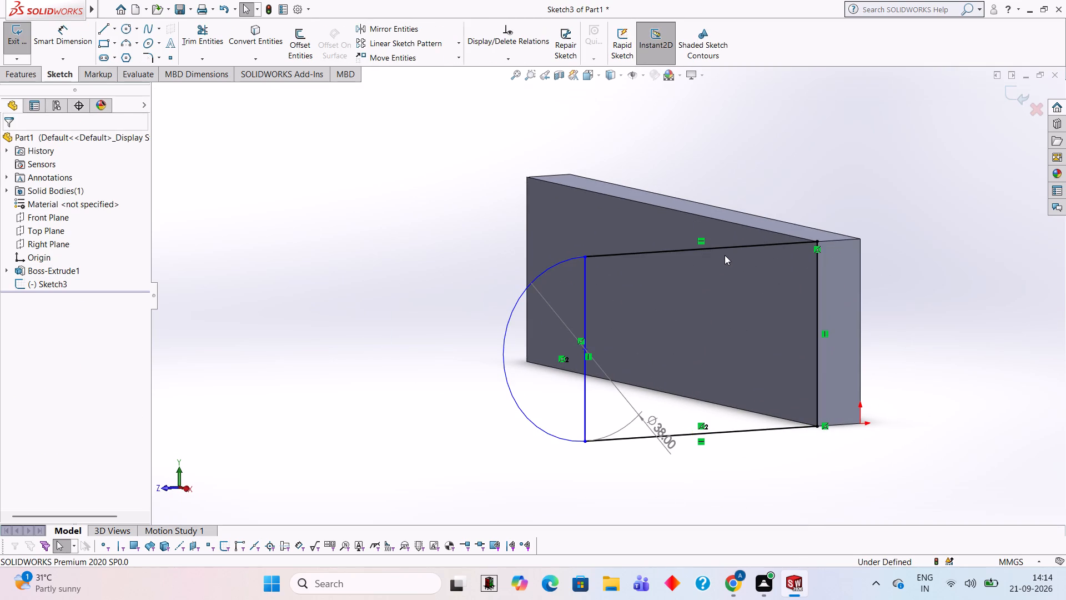
pyautogui.hotkey('ctrl', 'z')
pyautogui.hotkey('ctrl', 'z')
pyautogui.hotkey('ctrl', 'z')
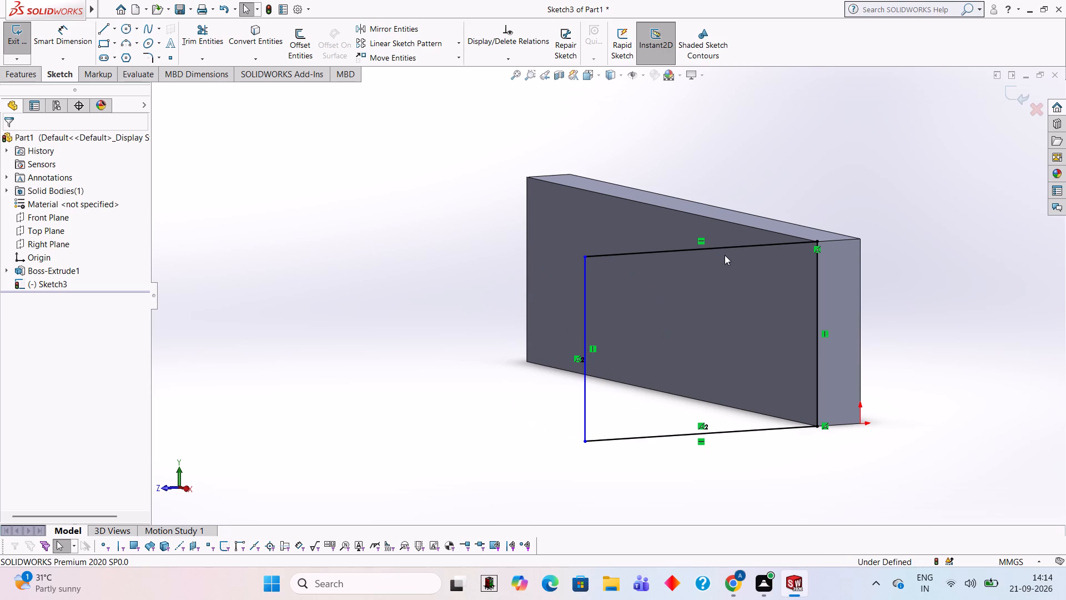
pyautogui.hotkey('ctrl', 'z')
pyautogui.hotkey('ctrl', 'z')
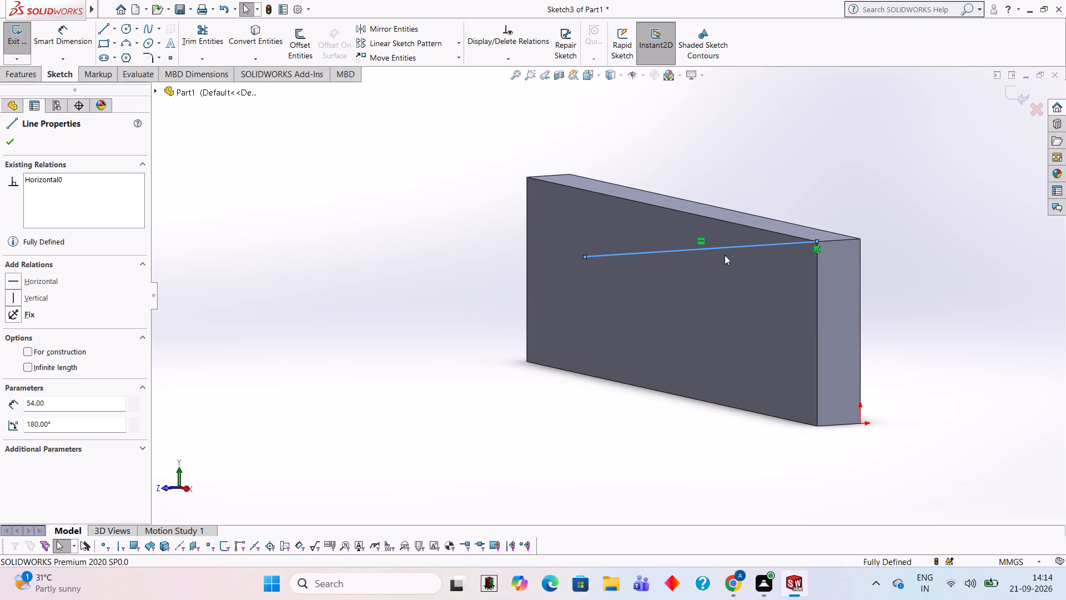
pyautogui.hotkey('ctrl', 'z')
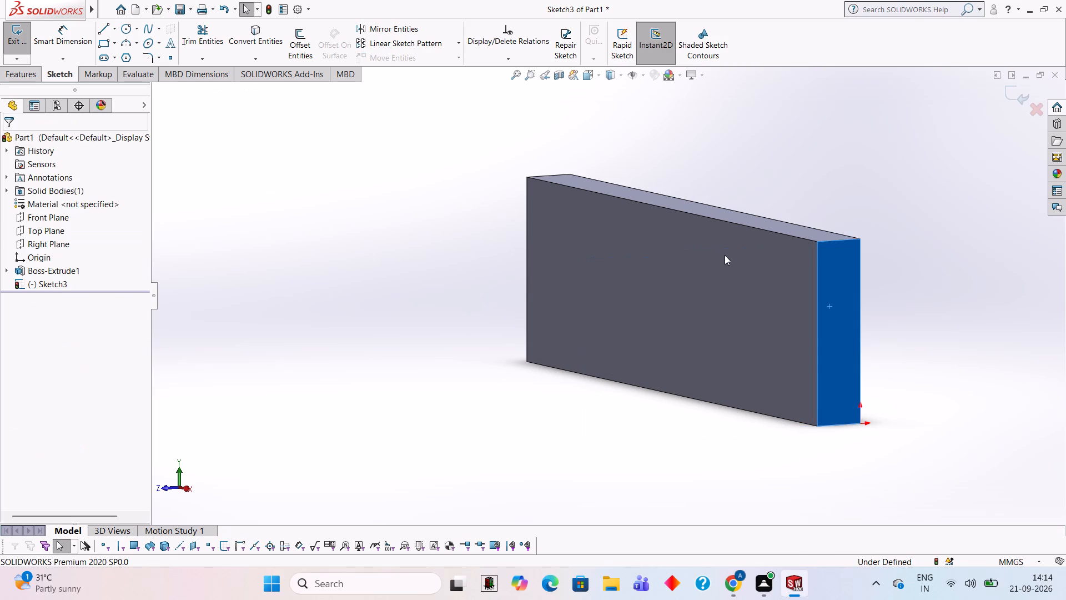
pyautogui.click(1020, 85)
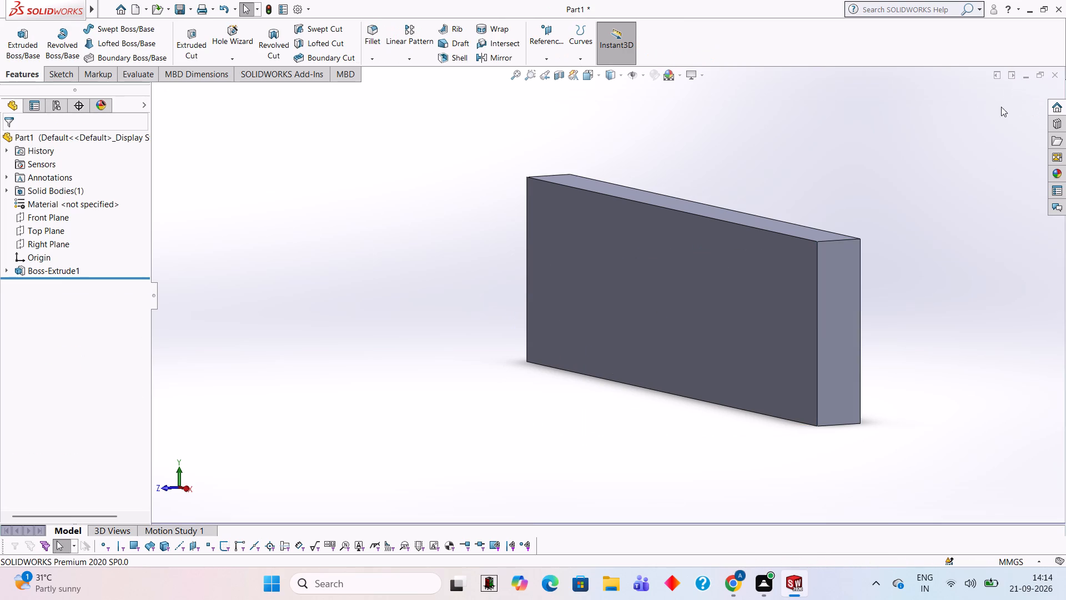
# On the plate's narrow end face, sketch a closed 64 mm by 38 mm rectangle extending outward from the face's long edge.
pyautogui.click(835, 321)
pyautogui.click(888, 288)
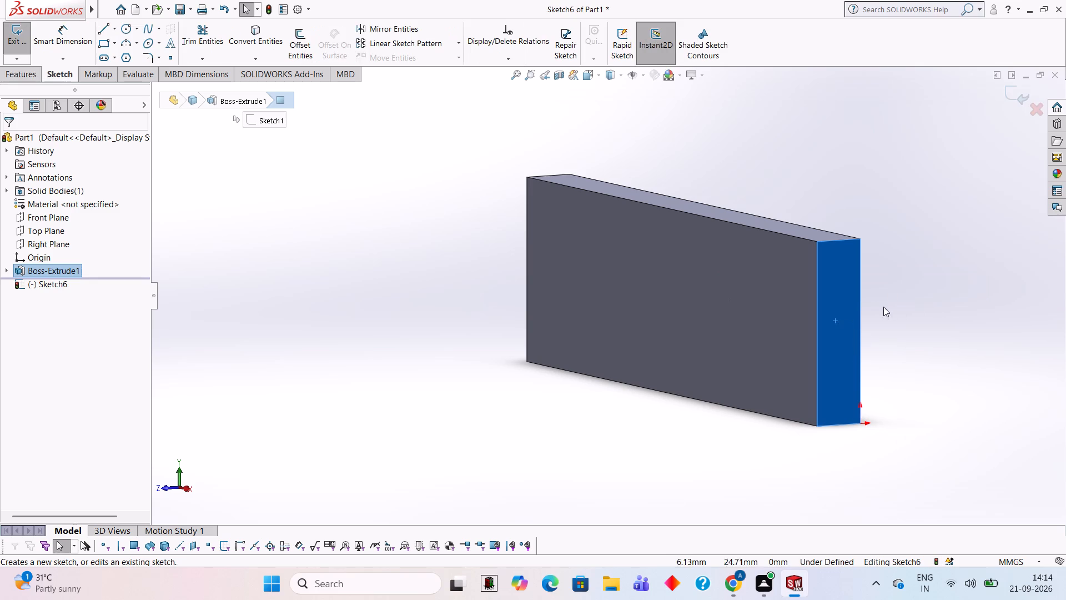
pyautogui.hotkey('ctrl', '8')
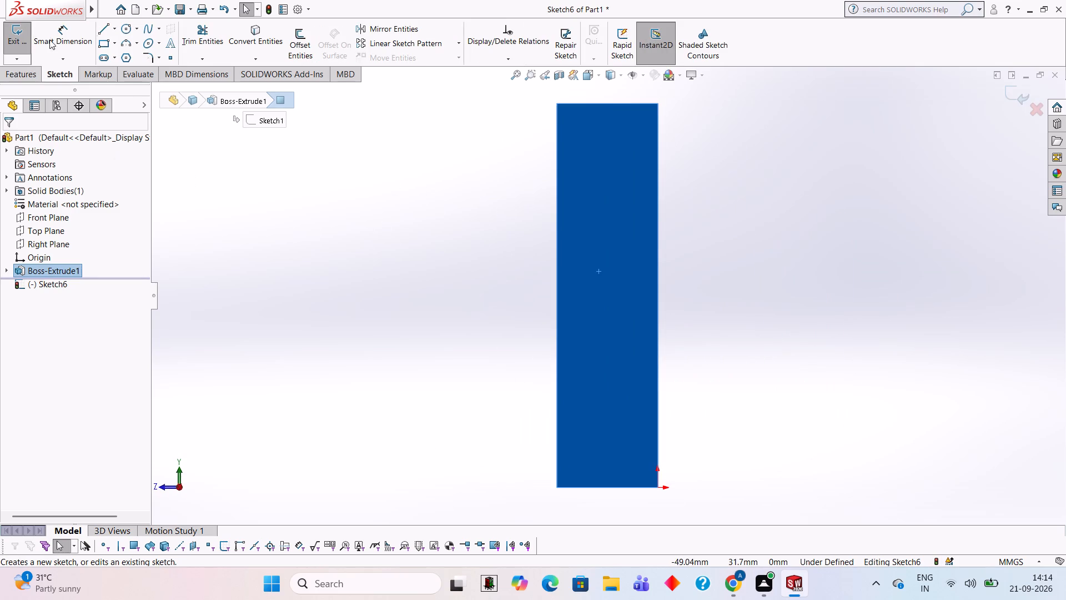
pyautogui.click(103, 26)
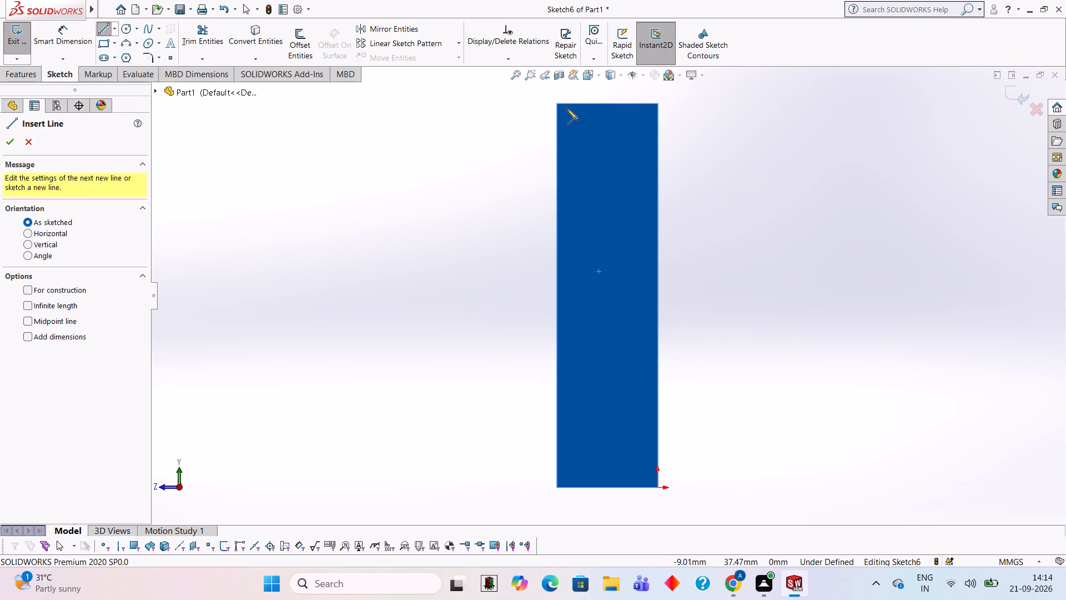
pyautogui.click(556, 102)
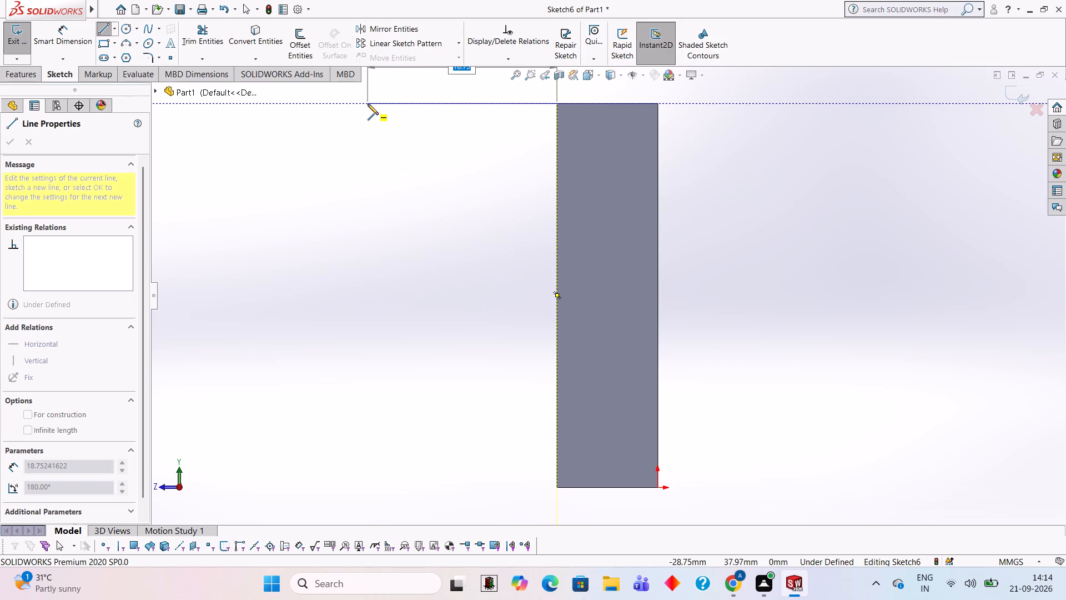
pyautogui.write('64')
pyautogui.press('Return')
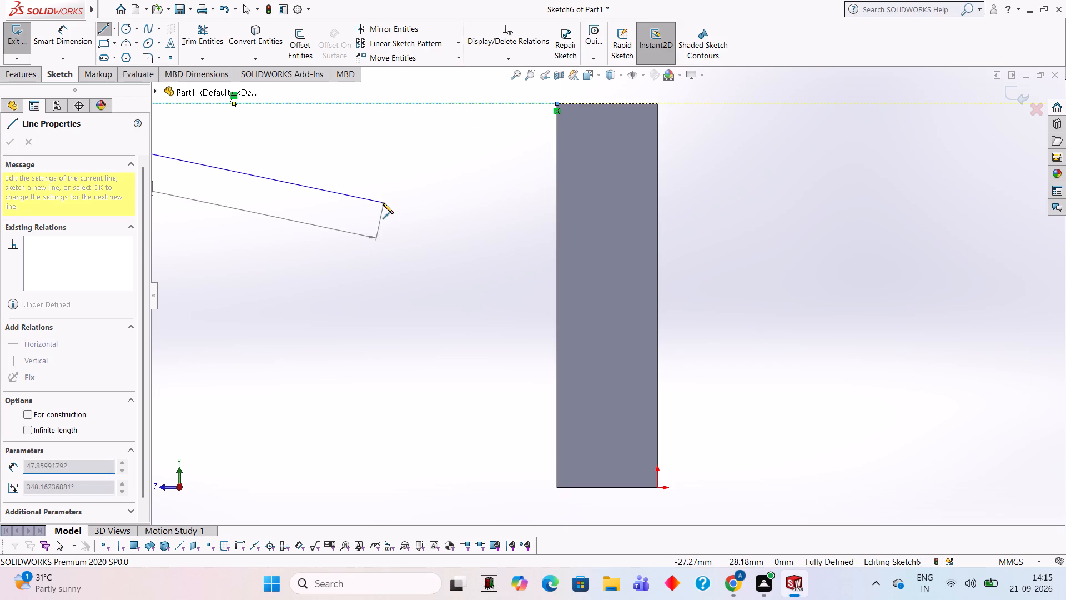
pyautogui.scroll(4, 383, 203)
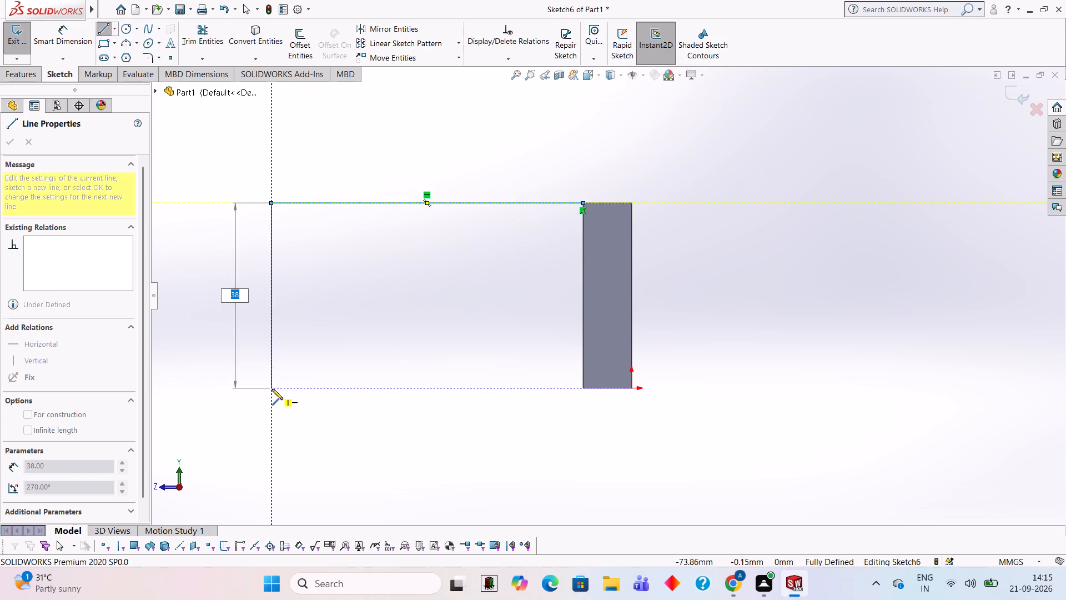
pyautogui.click(272, 389)
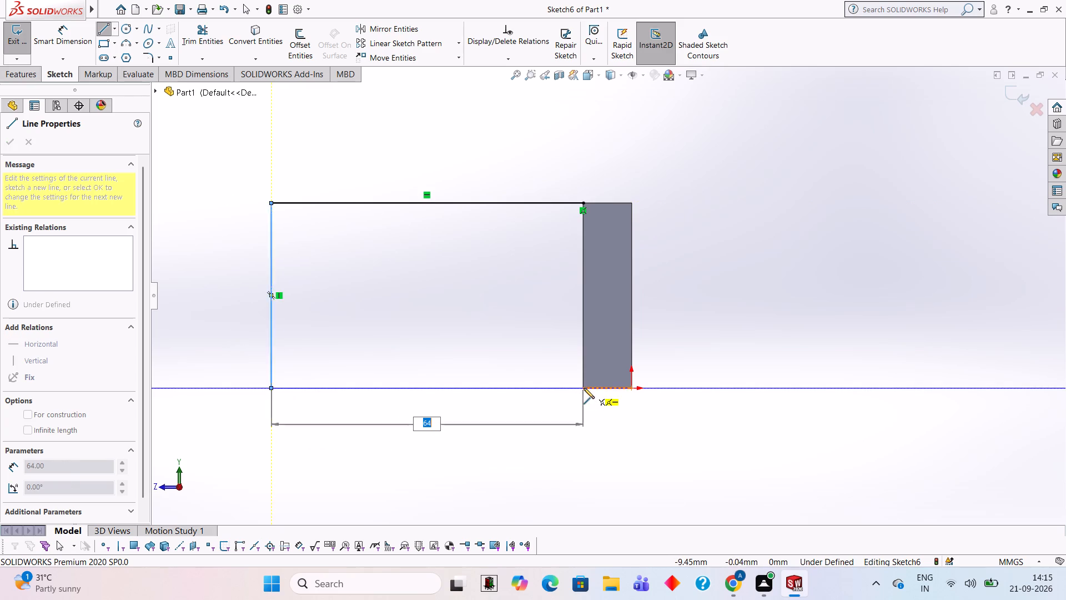
pyautogui.click(583, 387)
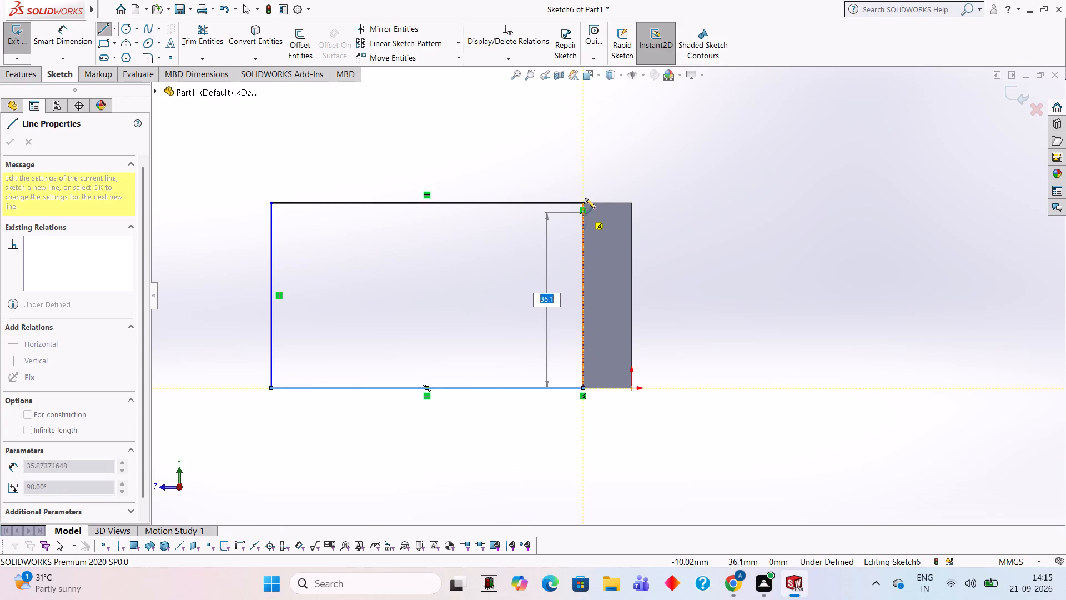
pyautogui.click(582, 202)
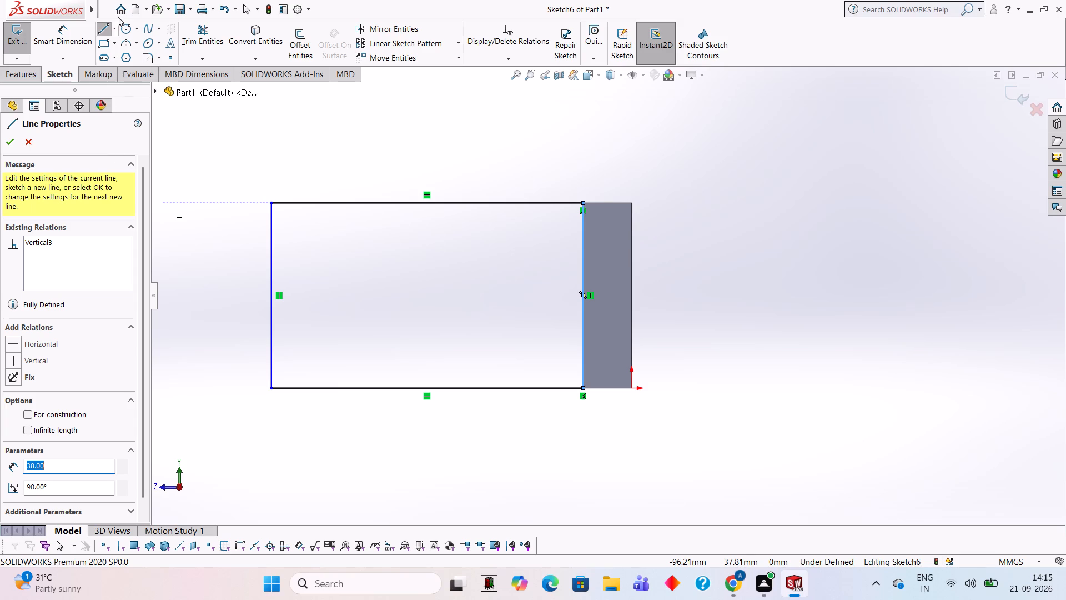
# Round the rectangle's outer end with a 38 mm diameter circle centred on its outer side's midpoint, trimming the inner half and that side.
pyautogui.click(129, 26)
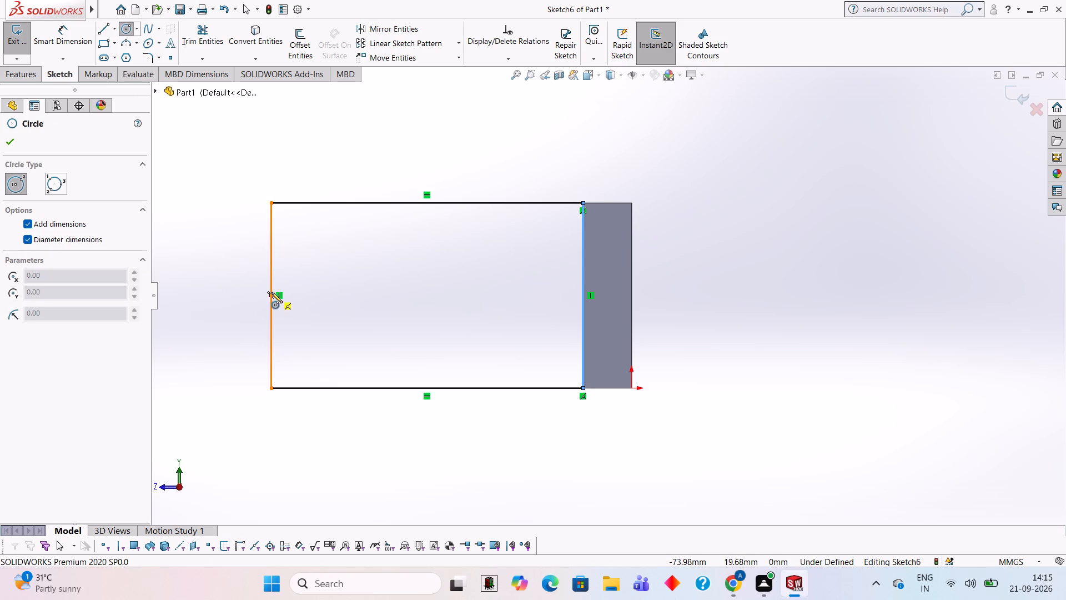
pyautogui.click(270, 295)
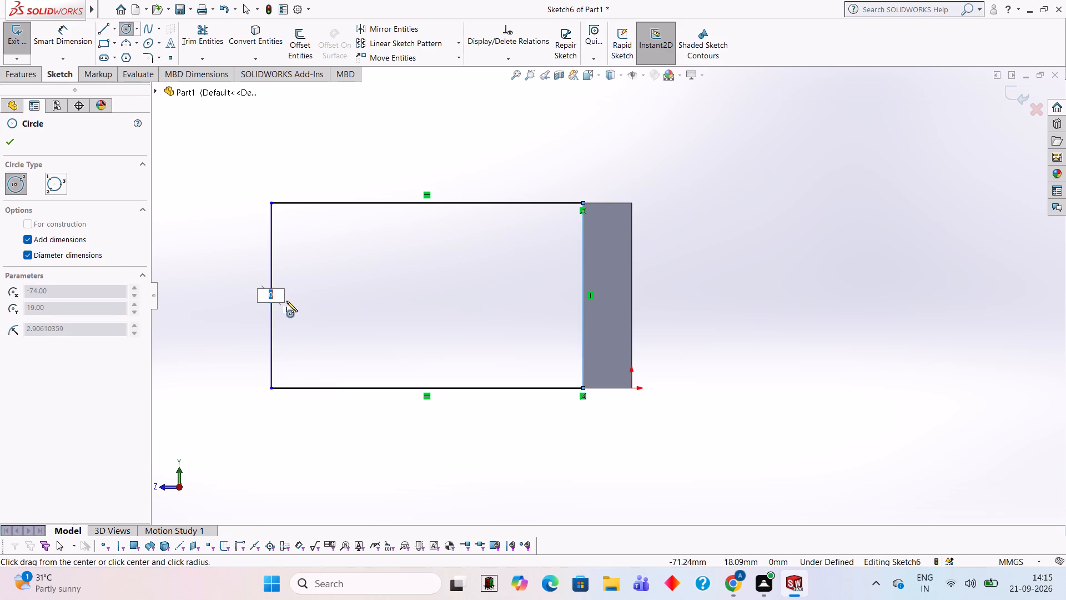
pyautogui.write('38')
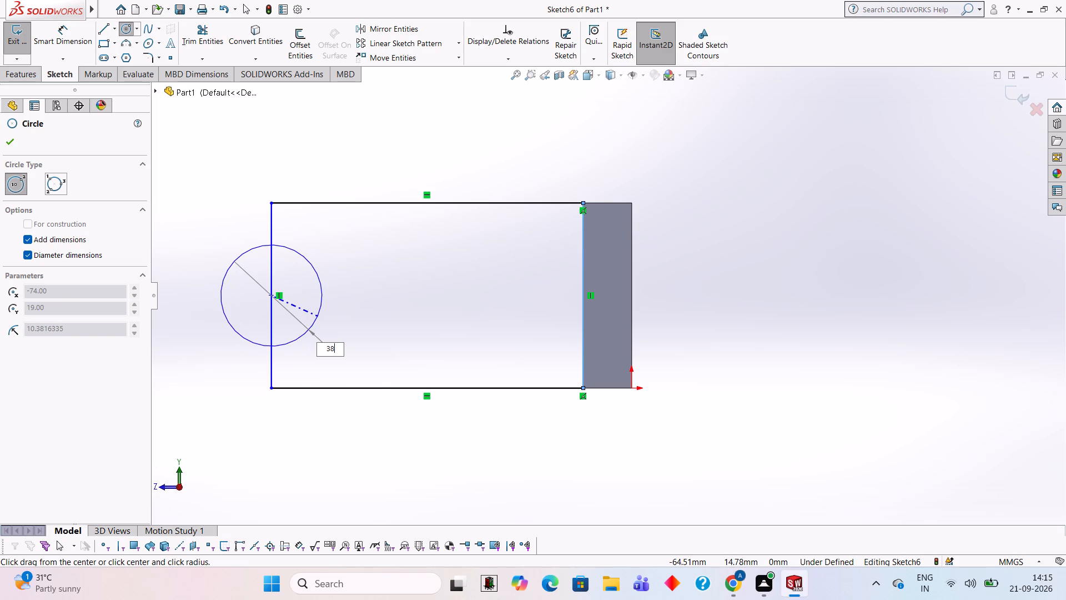
pyautogui.press('Return')
pyautogui.click(203, 32)
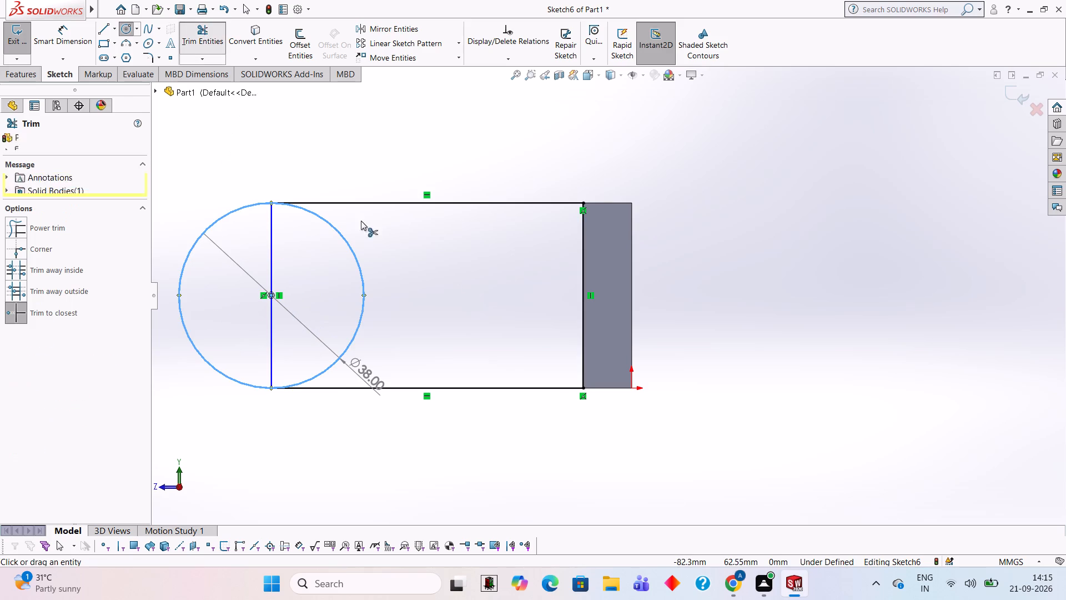
pyautogui.click(361, 319)
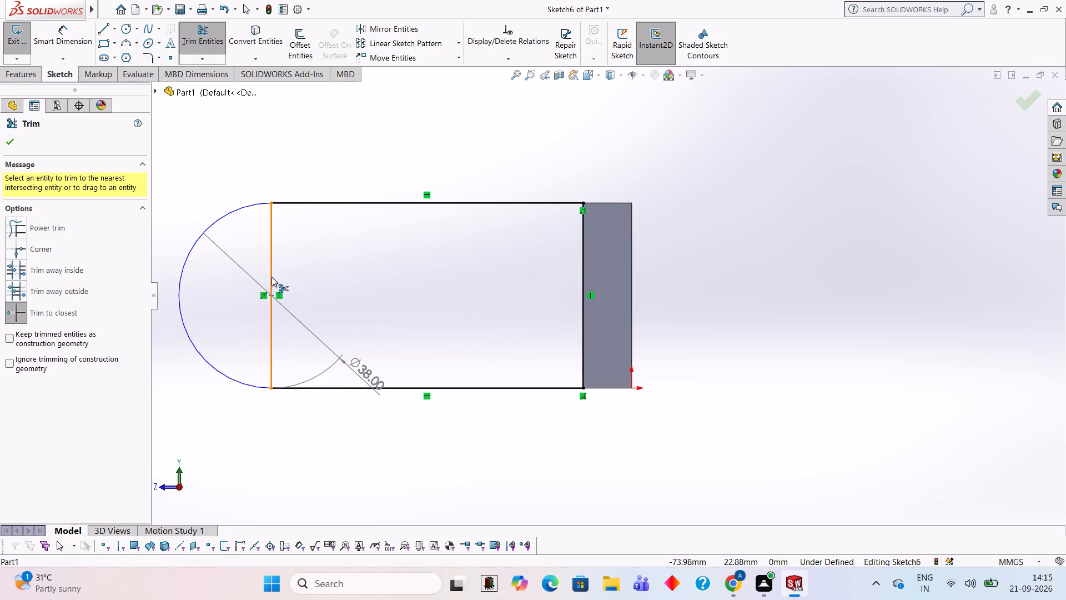
pyautogui.click(271, 277)
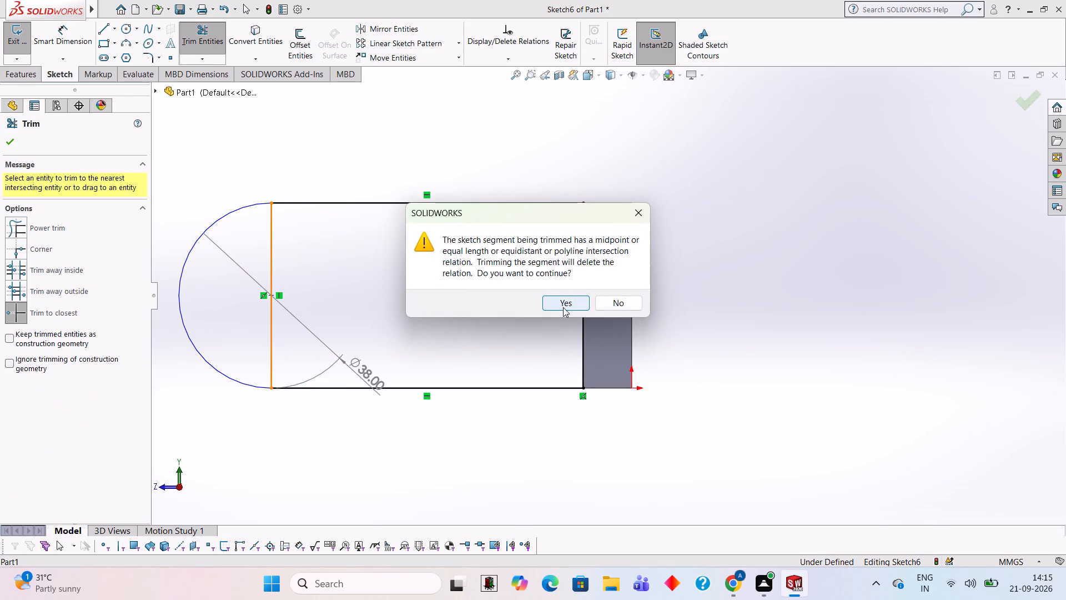
pyautogui.click(563, 307)
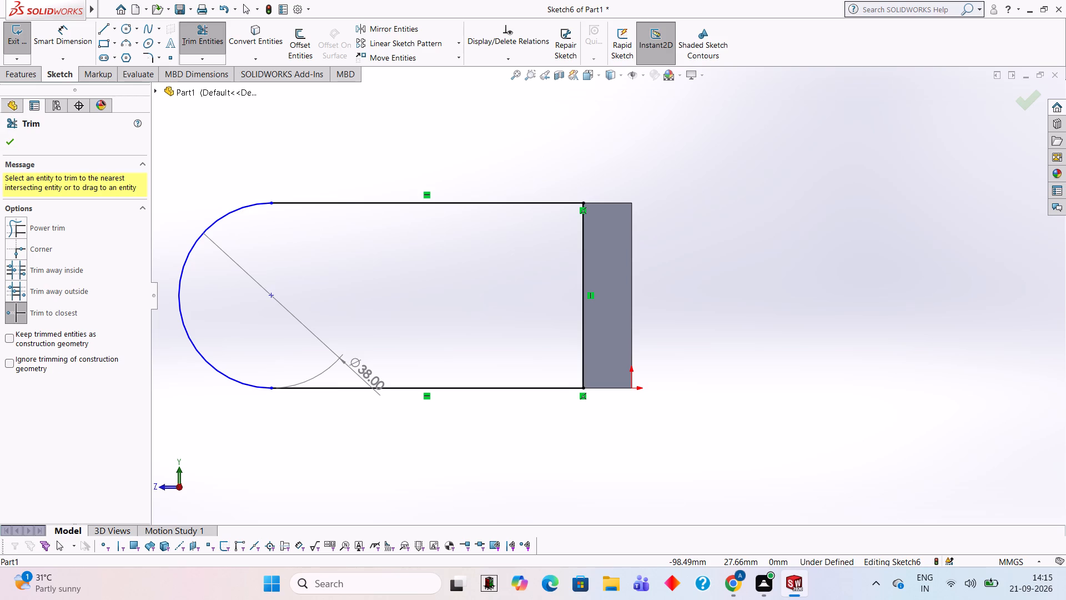
# Extrude the rounded arm profile 25 mm with the direction reversed, back along the plate's length, merged with the plate.
pyautogui.click(30, 74)
pyautogui.click(33, 41)
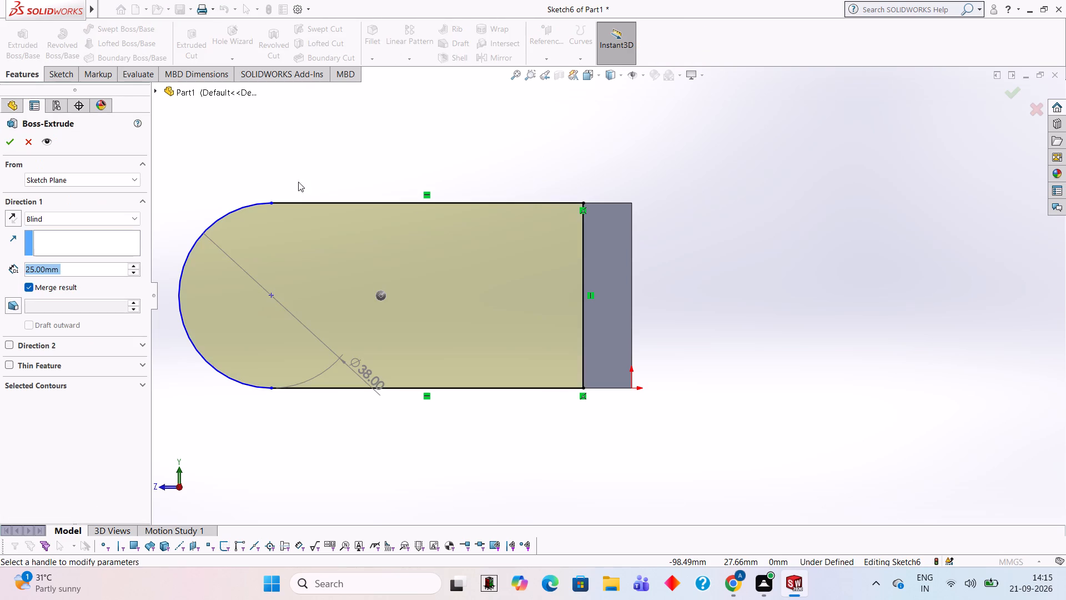
pyautogui.moveTo(568, 247); pyautogui.dragTo(693, 346, button='middle')
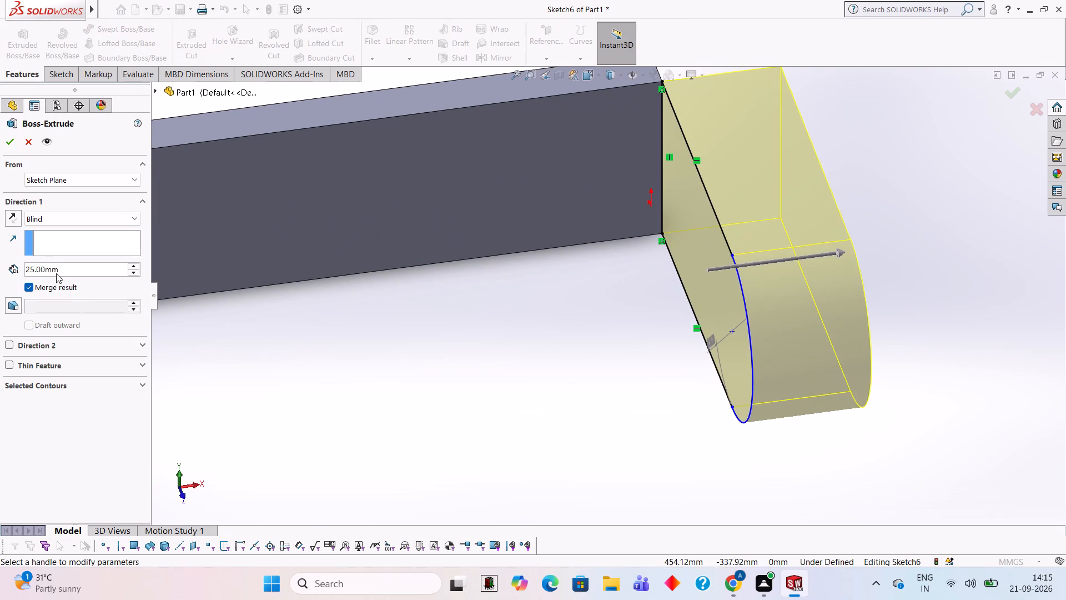
pyautogui.click(13, 218)
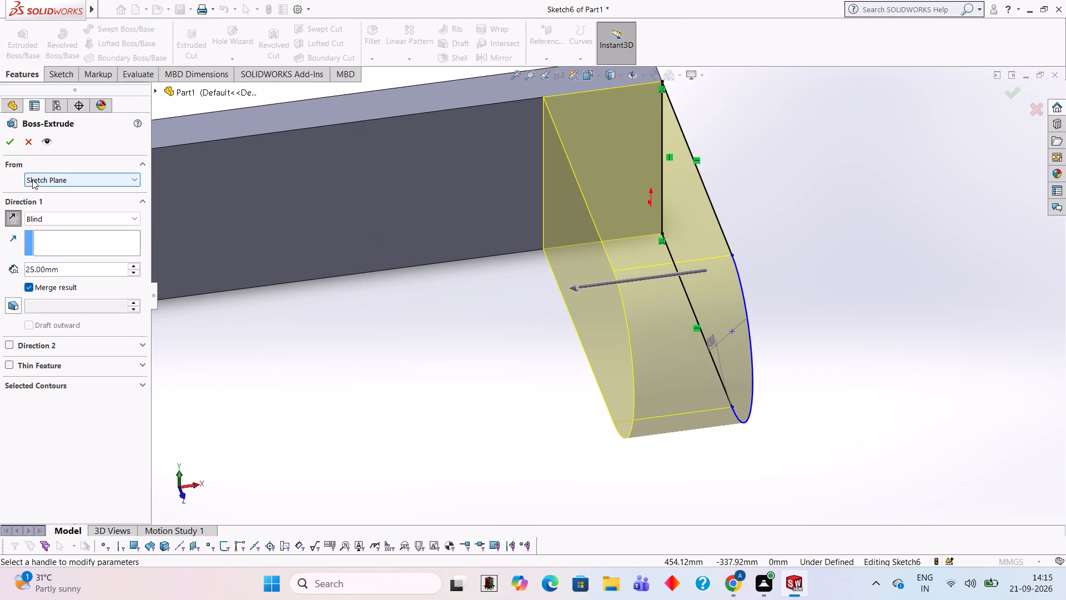
pyautogui.click(7, 147)
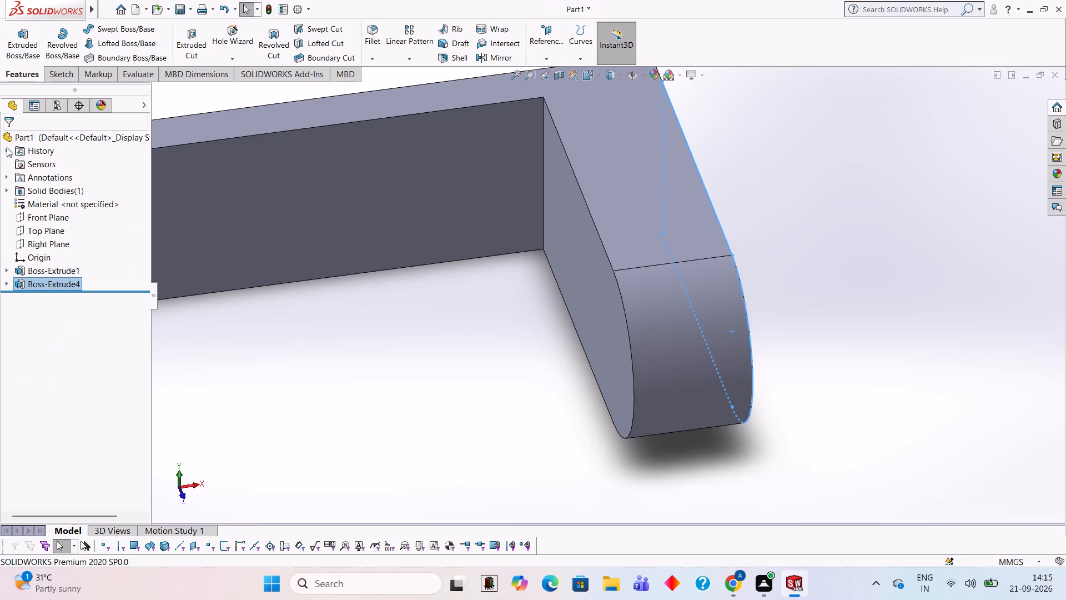
pyautogui.click(928, 265)
# On the arm's outer flat face, sketch a 19 mm diameter circle centred on the rounded end's arc centre.
pyautogui.moveTo(849, 337); pyautogui.dragTo(757, 182, button='middle')
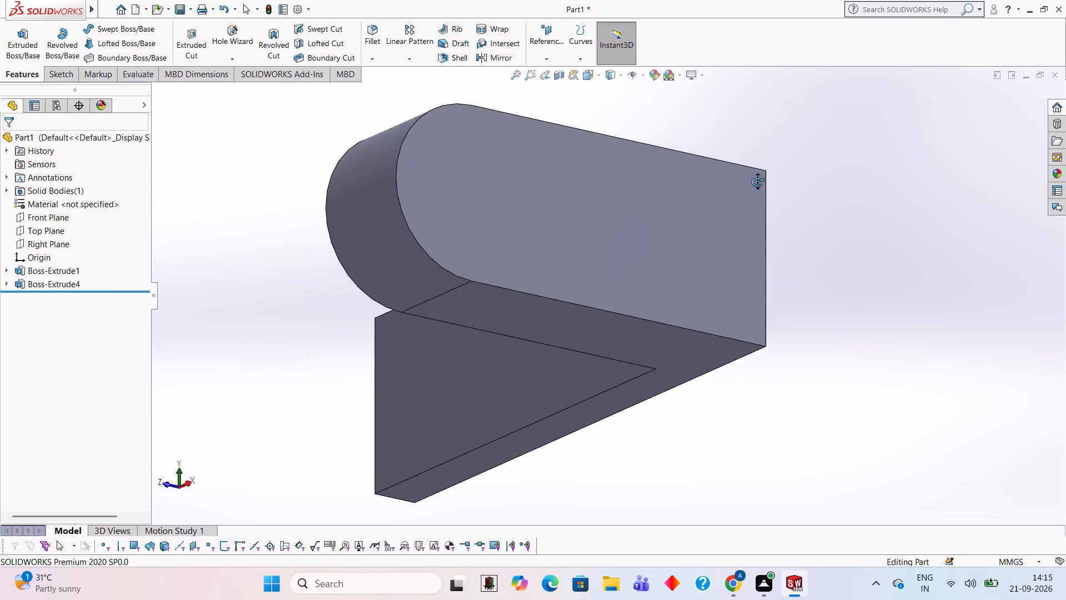
pyautogui.moveTo(757, 182); pyautogui.dragTo(728, 240, button='middle')
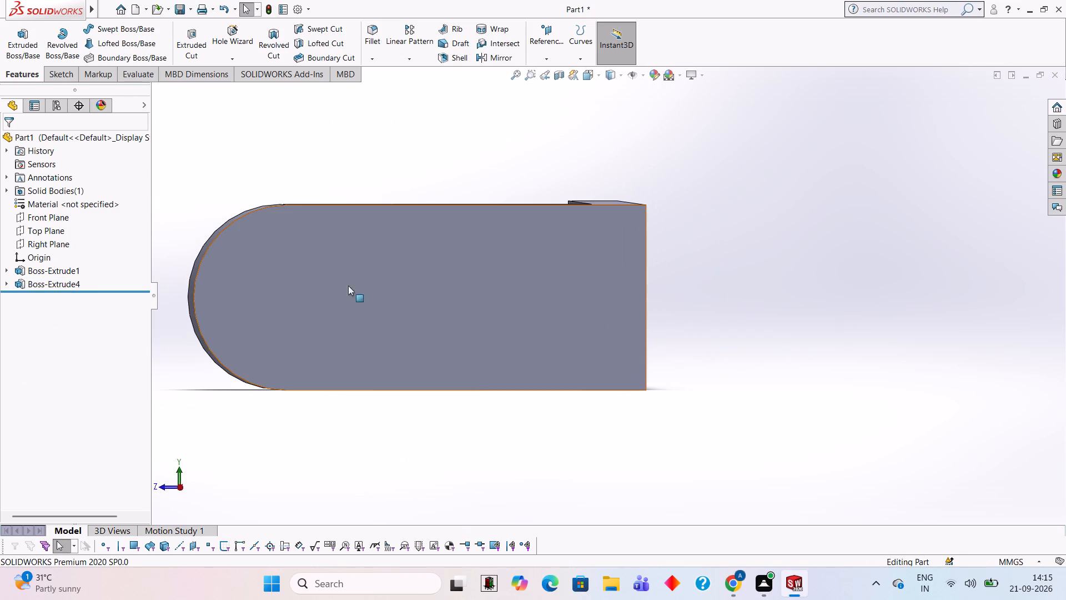
pyautogui.click(319, 303)
pyautogui.click(368, 268)
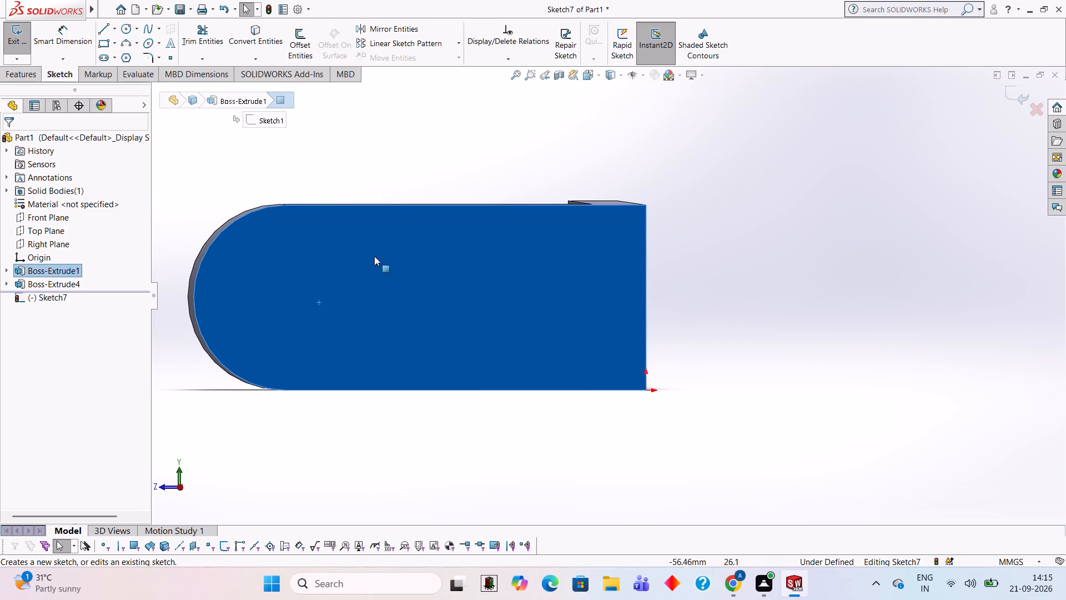
pyautogui.hotkey('ctrl', '8')
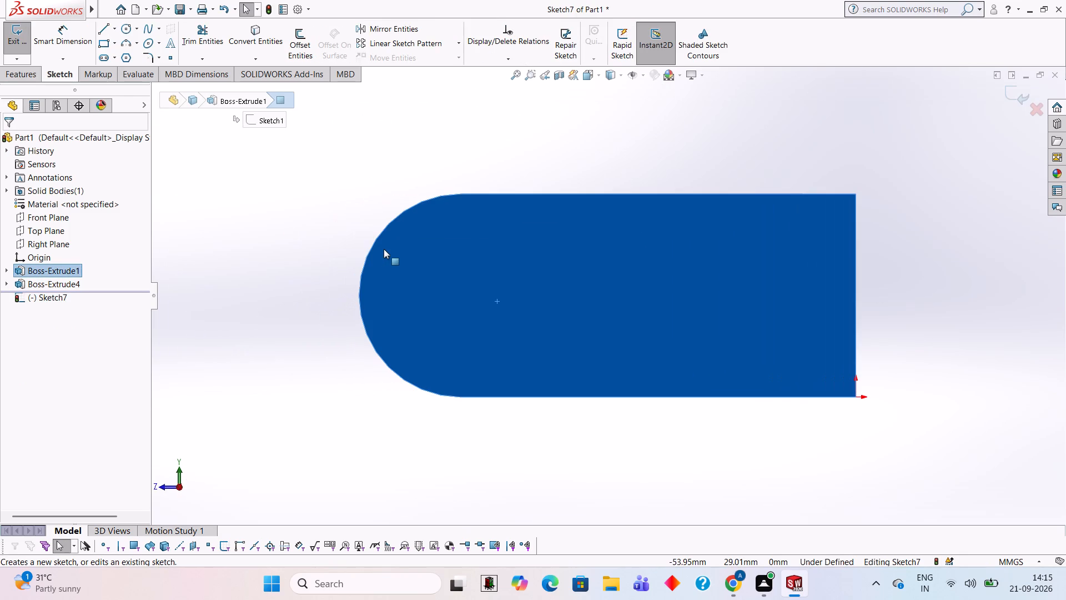
pyautogui.click(124, 29)
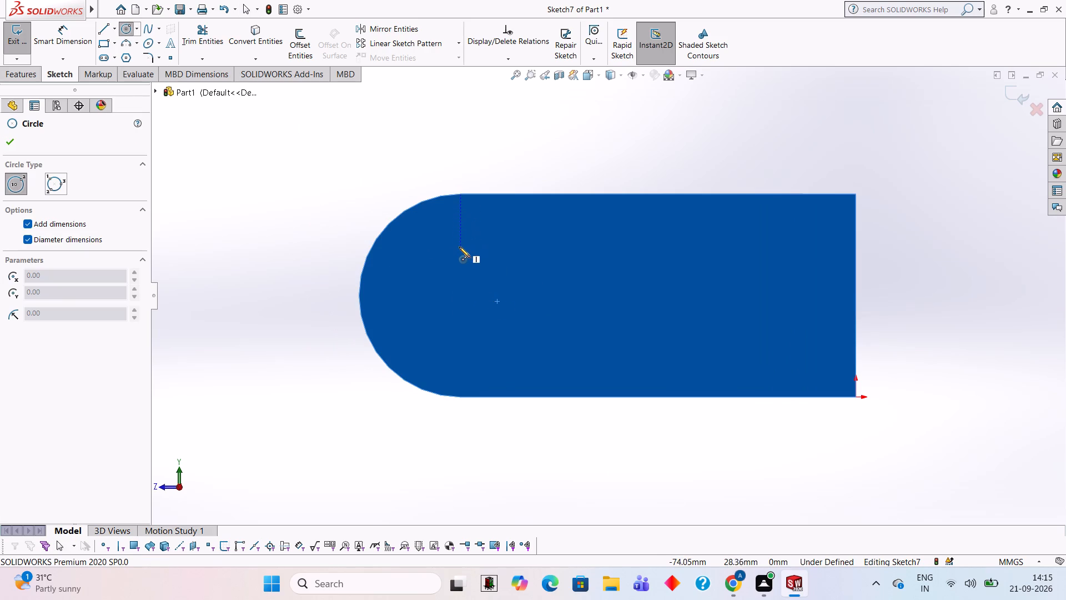
pyautogui.click(461, 294)
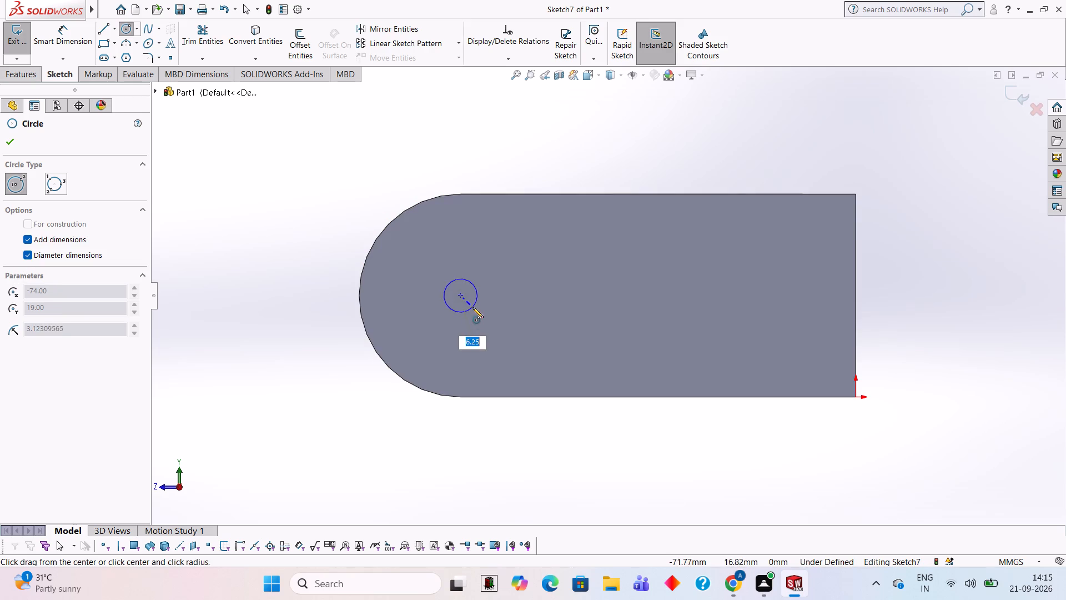
pyautogui.write('19')
pyautogui.press('Return')
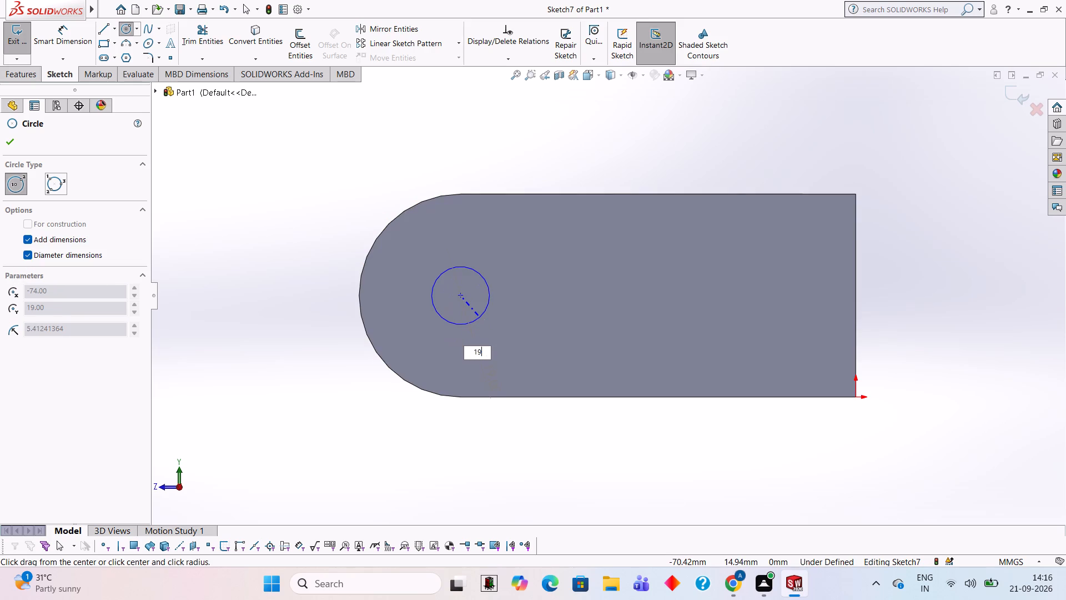
# Extrude-cut the 19 mm circle 25 mm deep through the arm.
pyautogui.click(31, 77)
pyautogui.click(193, 48)
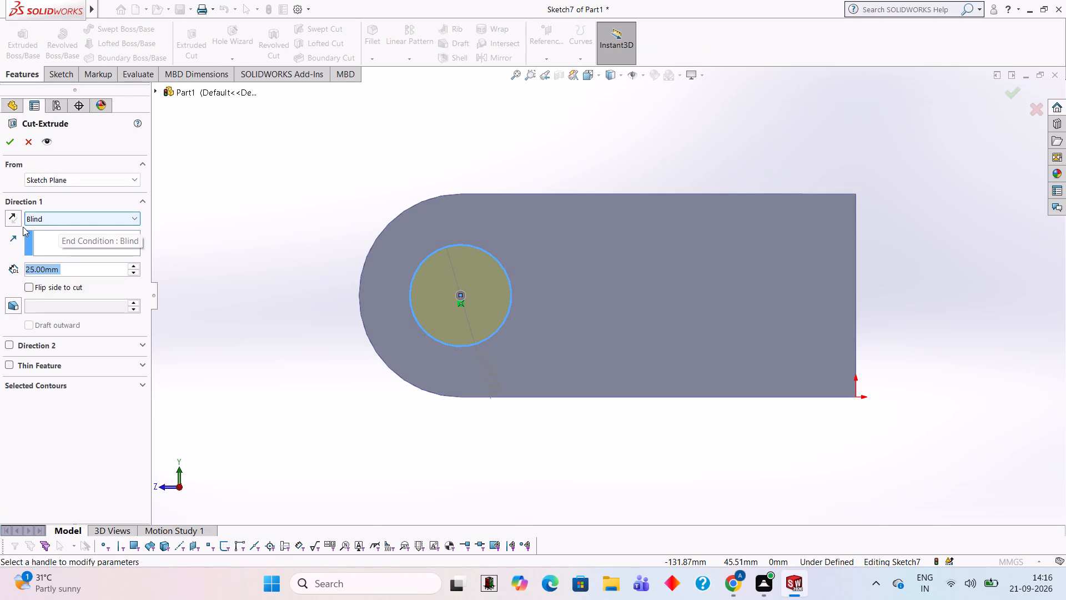
pyautogui.click(14, 142)
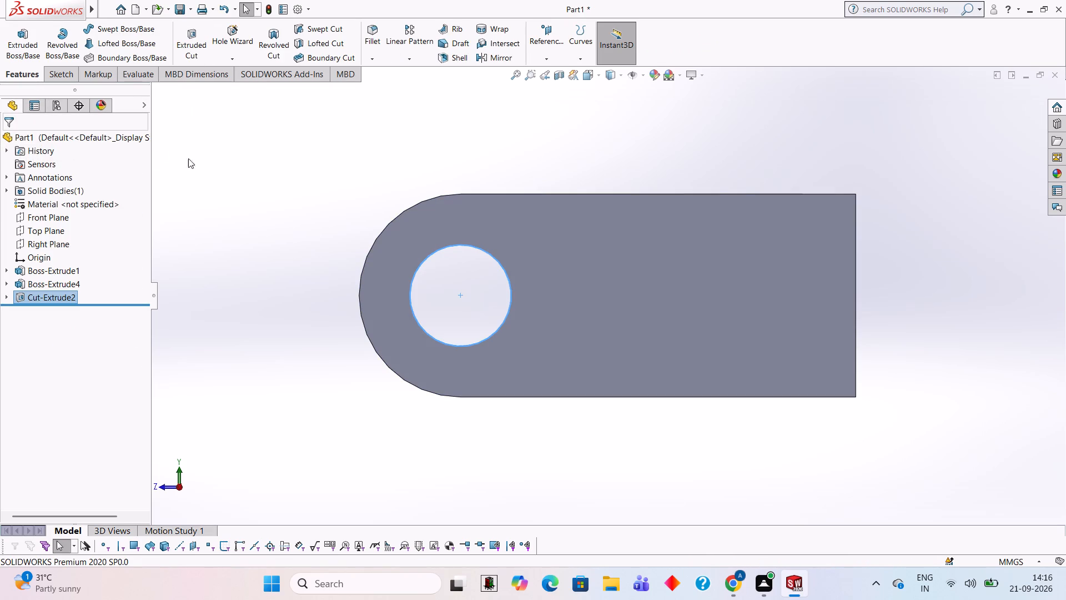
# Examine the bracket from the side, above, behind and below to check the arm and its hole against the plate.
pyautogui.moveTo(257, 194); pyautogui.dragTo(464, 251, button='middle')
pyautogui.moveTo(631, 416); pyautogui.dragTo(645, 352, button='middle')
pyautogui.scroll(1, 666, 450)
pyautogui.click(899, 306)
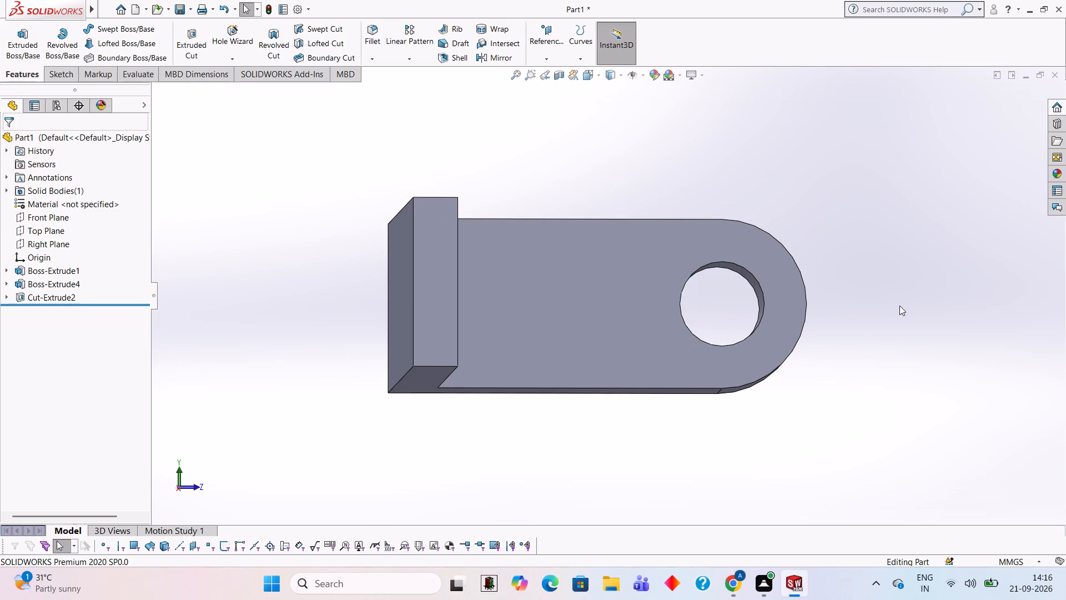
pyautogui.middleClick(899, 306)
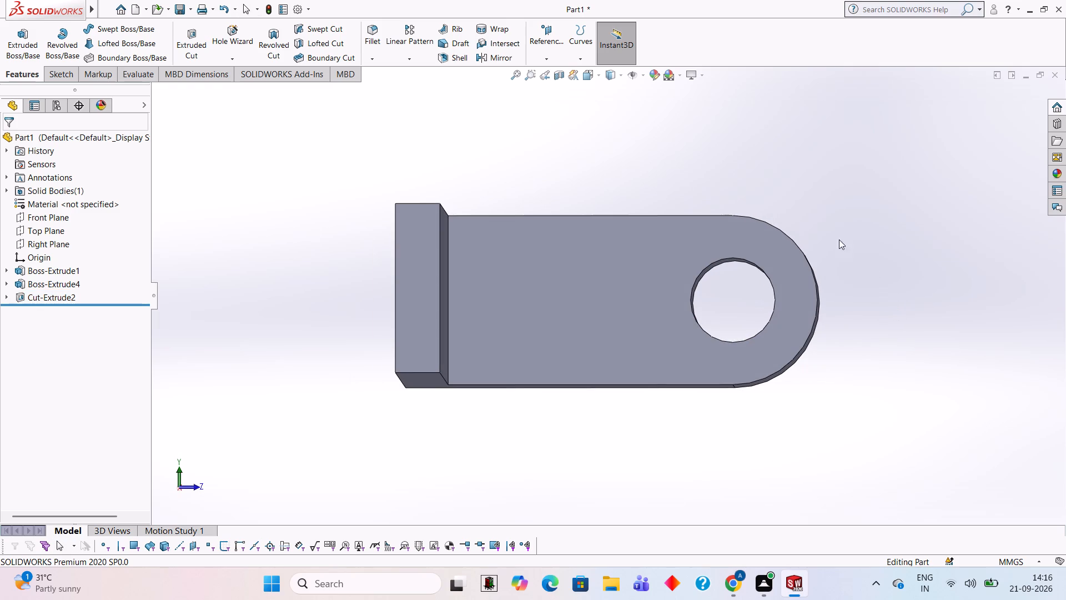
pyautogui.moveTo(819, 186); pyautogui.dragTo(753, 353, button='middle')
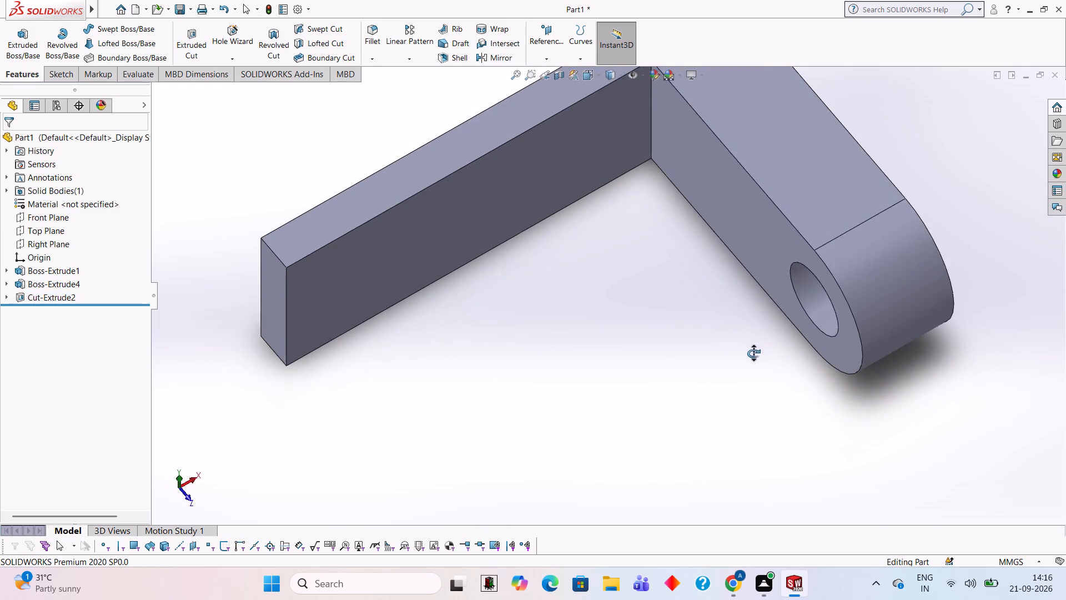
pyautogui.moveTo(753, 353); pyautogui.dragTo(752, 368, button='middle')
pyautogui.moveTo(900, 123); pyautogui.dragTo(873, 261, button='middle')
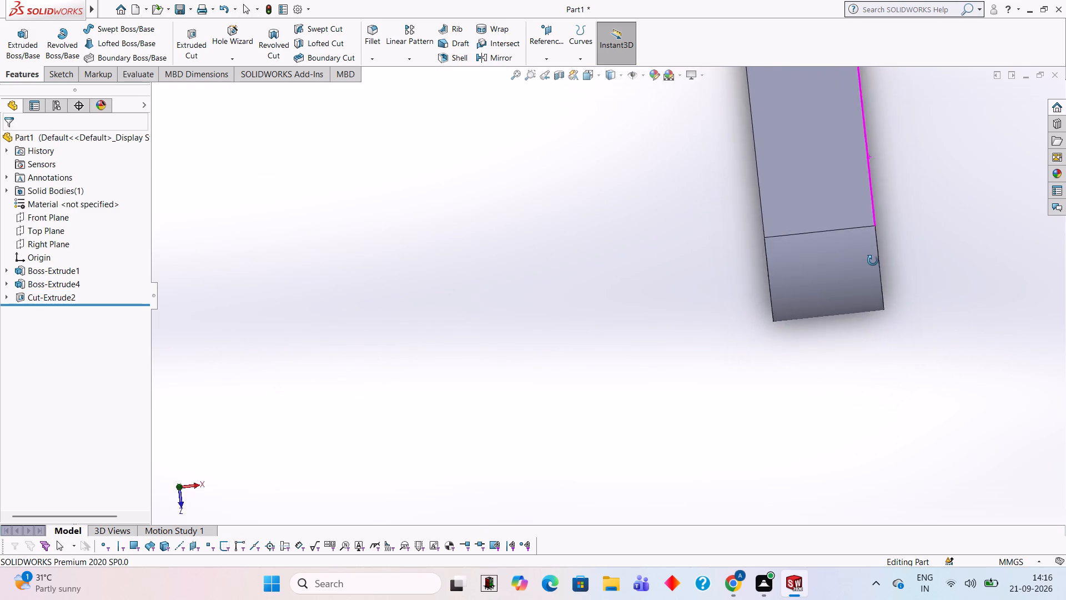
pyautogui.moveTo(873, 261); pyautogui.dragTo(891, 239, button='middle')
pyautogui.scroll(3, 891, 234)
pyautogui.moveTo(887, 206); pyautogui.dragTo(616, 196, button='middle')
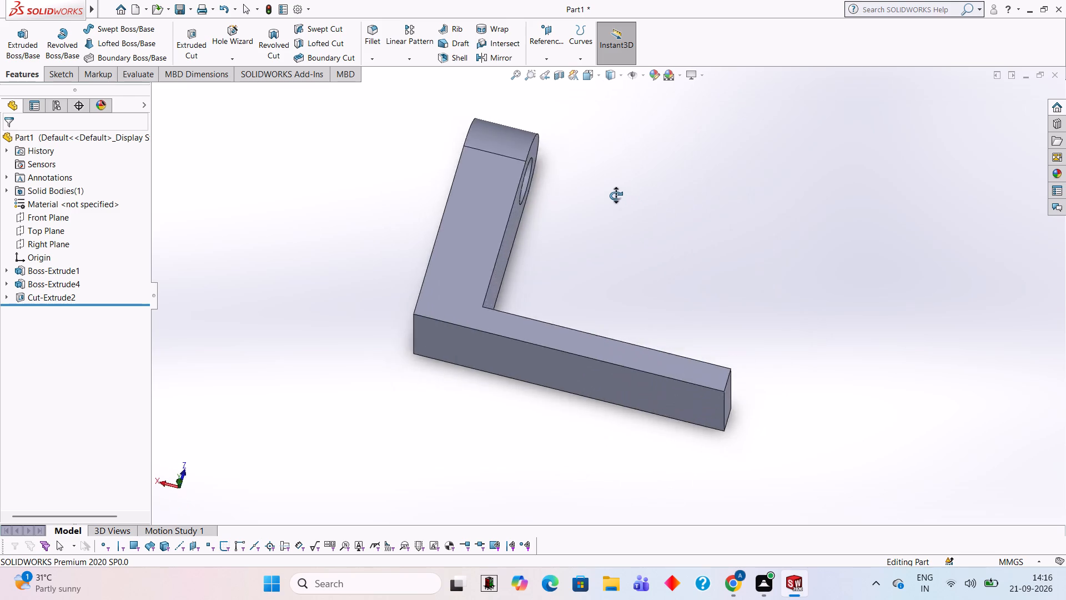
pyautogui.moveTo(616, 196); pyautogui.dragTo(855, 318, button='middle')
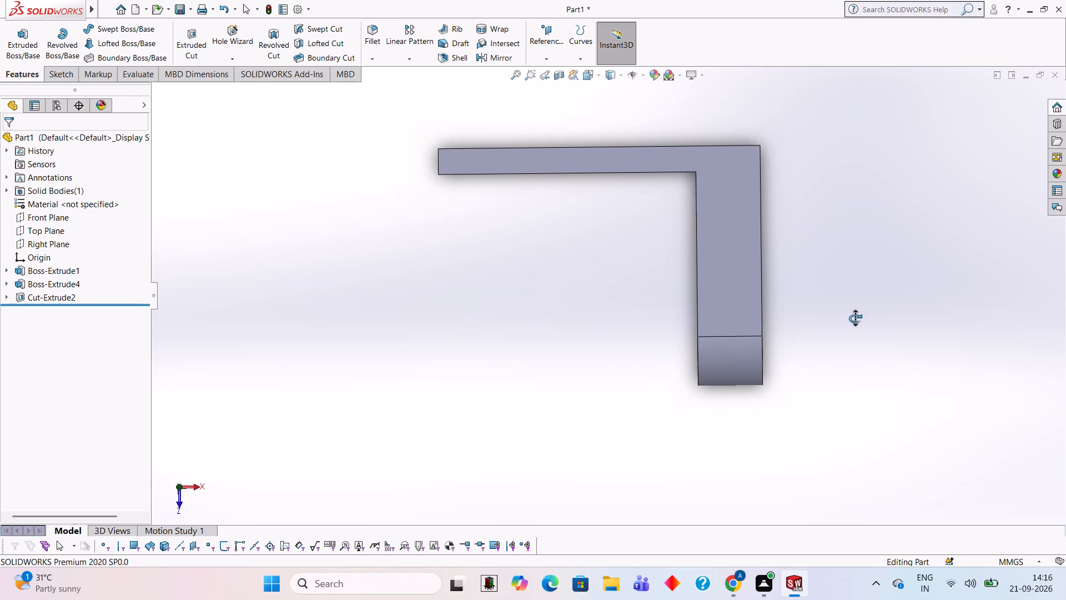
pyautogui.moveTo(855, 318); pyautogui.dragTo(859, 323, button='middle')
pyautogui.moveTo(851, 252); pyautogui.dragTo(818, 152, button='middle')
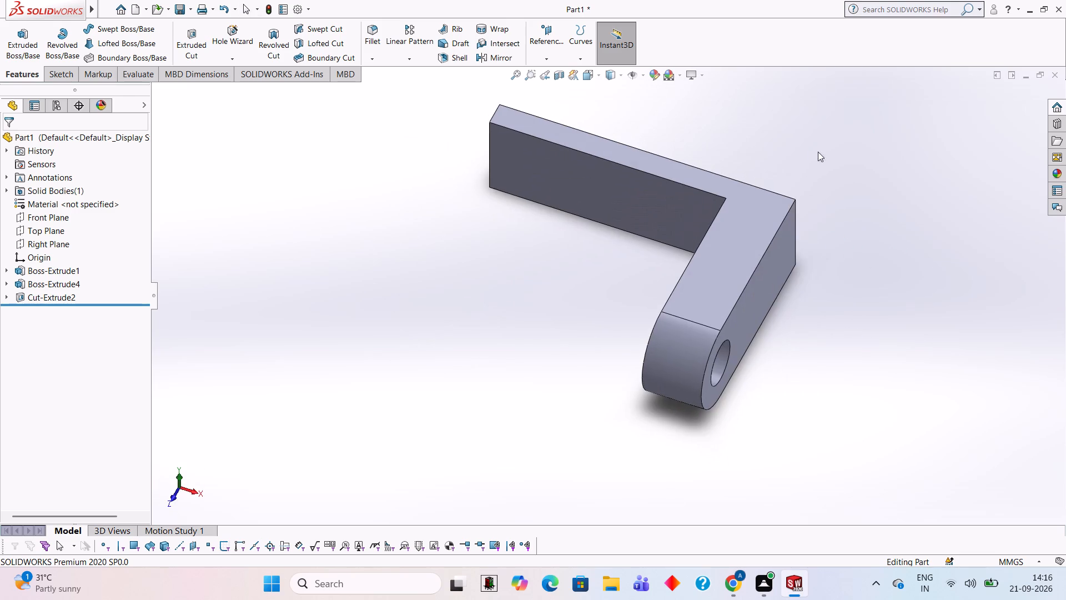
pyautogui.moveTo(877, 402); pyautogui.dragTo(920, 154, button='middle')
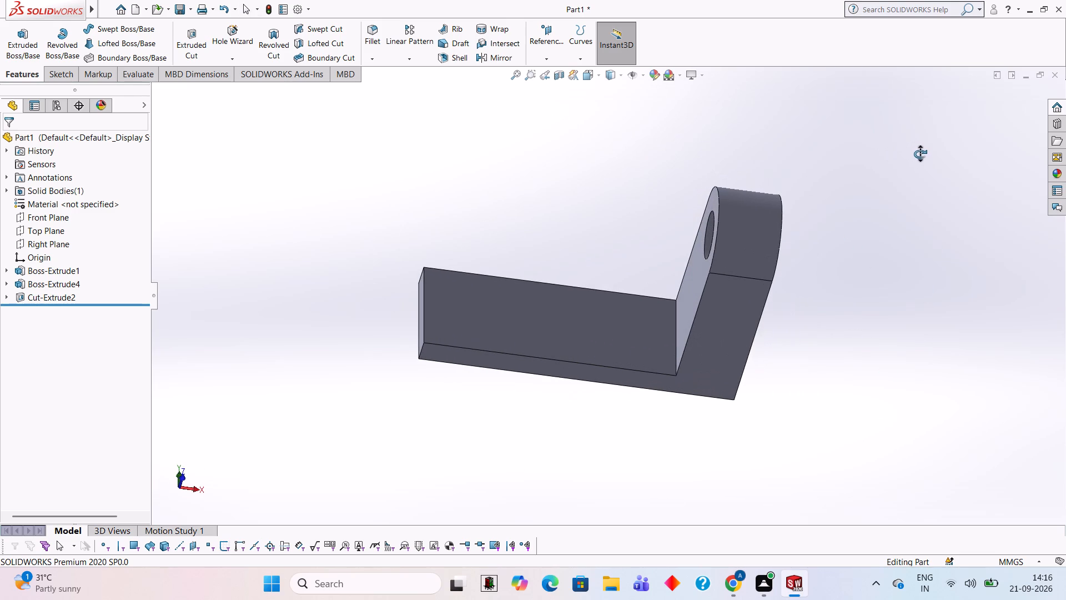
pyautogui.moveTo(920, 154); pyautogui.dragTo(897, 116, button='middle')
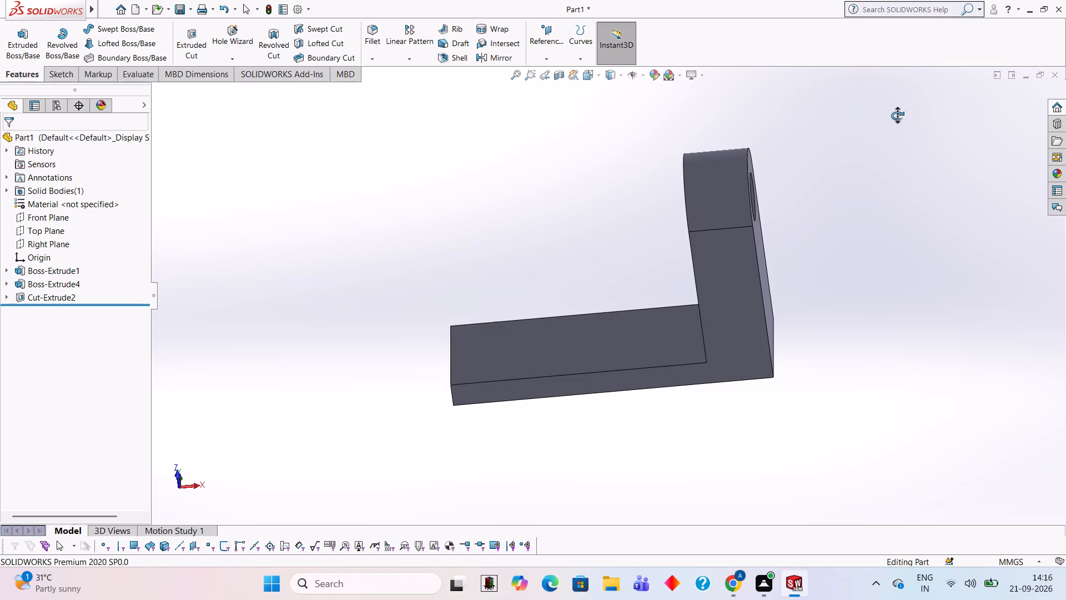
pyautogui.moveTo(897, 116); pyautogui.dragTo(925, 309, button='middle')
pyautogui.scroll(1, 823, 186)
pyautogui.moveTo(816, 176); pyautogui.dragTo(861, 369, button='middle')
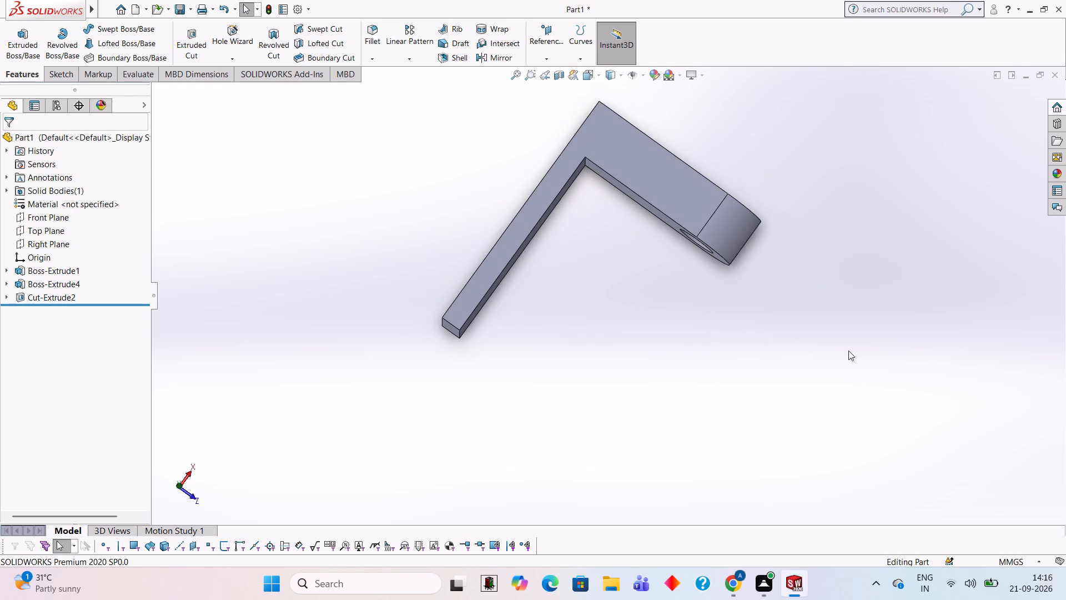
# On the L-shaped upper face's plane, sketch a closed 100 mm by 45 mm rectangle in the inner corner between plate and arm.
pyautogui.moveTo(853, 191); pyautogui.dragTo(794, 255, button='middle')
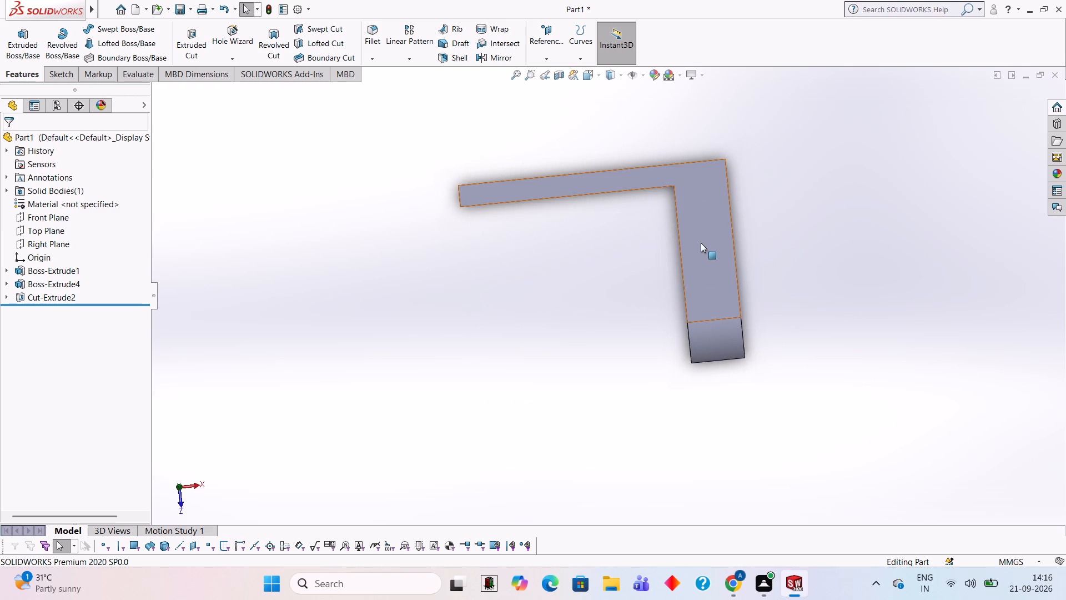
pyautogui.click(699, 243)
pyautogui.click(743, 207)
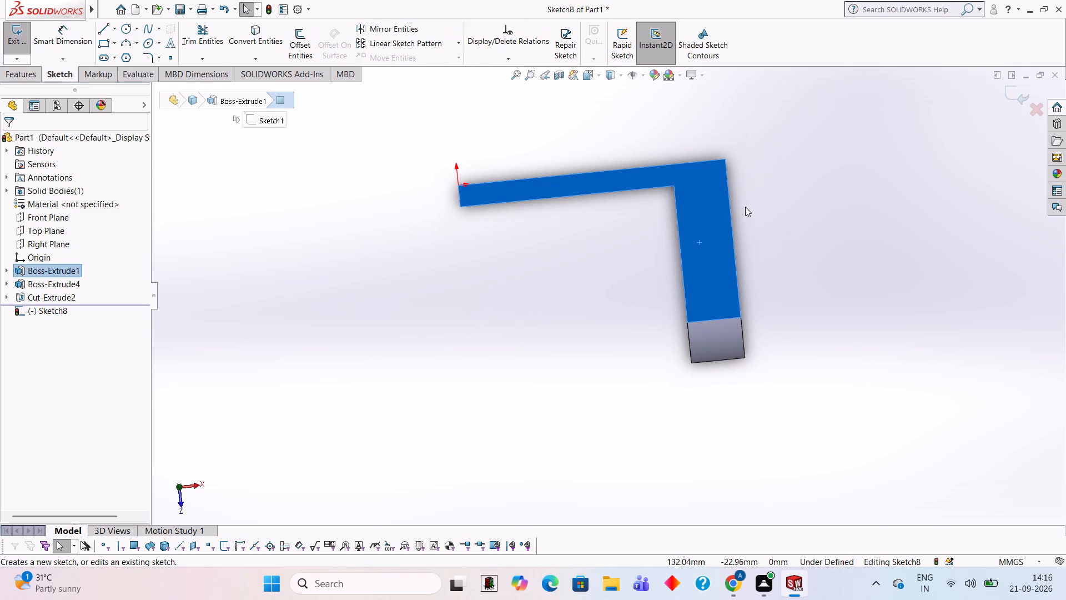
pyautogui.hotkey('ctrl', '8')
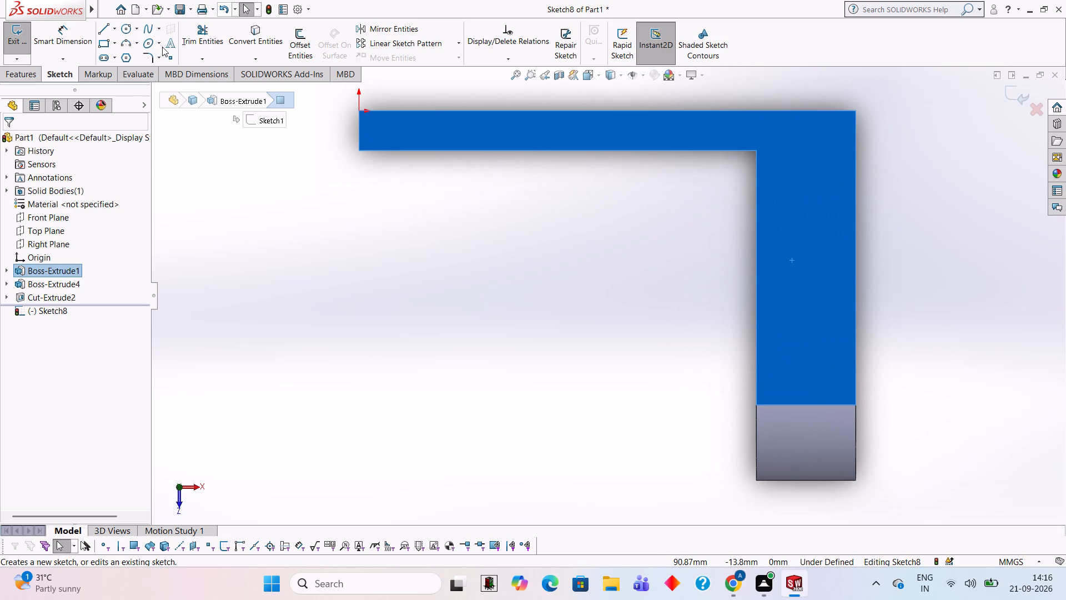
pyautogui.click(98, 30)
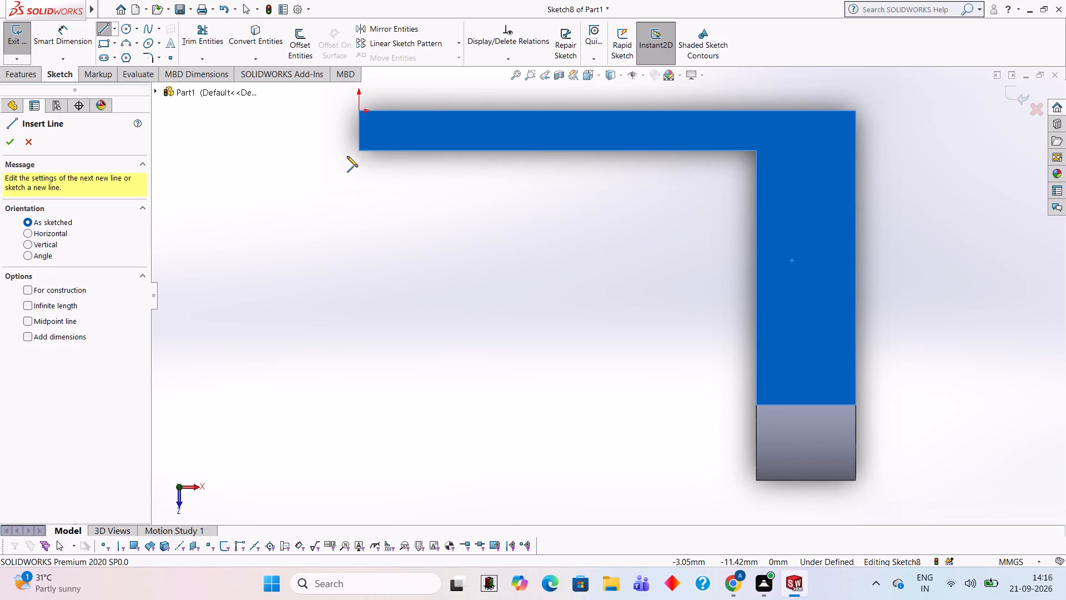
pyautogui.click(360, 150)
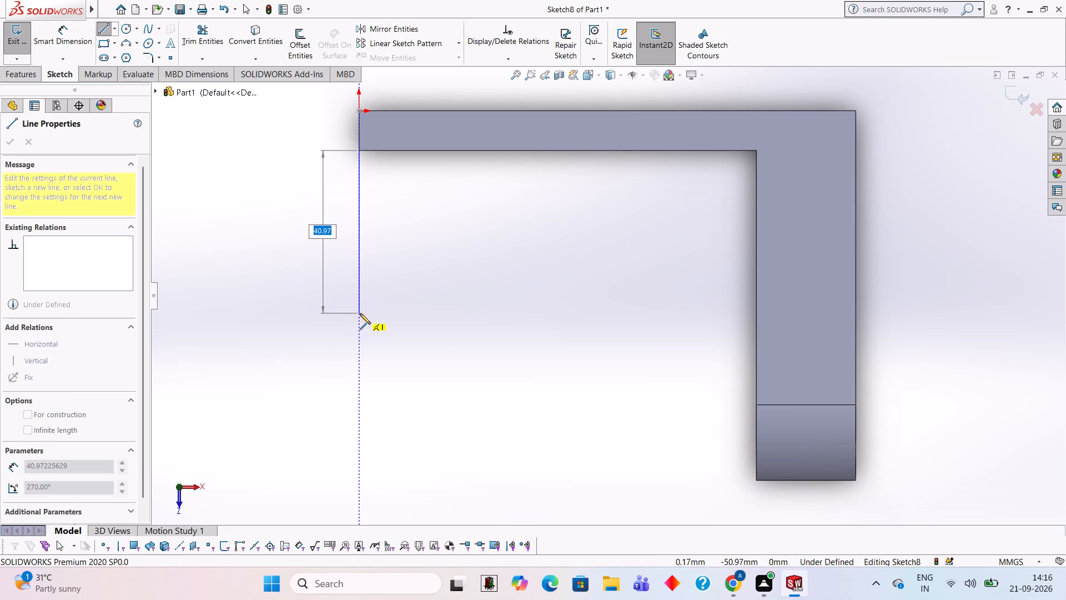
pyautogui.write('45')
pyautogui.press('Return')
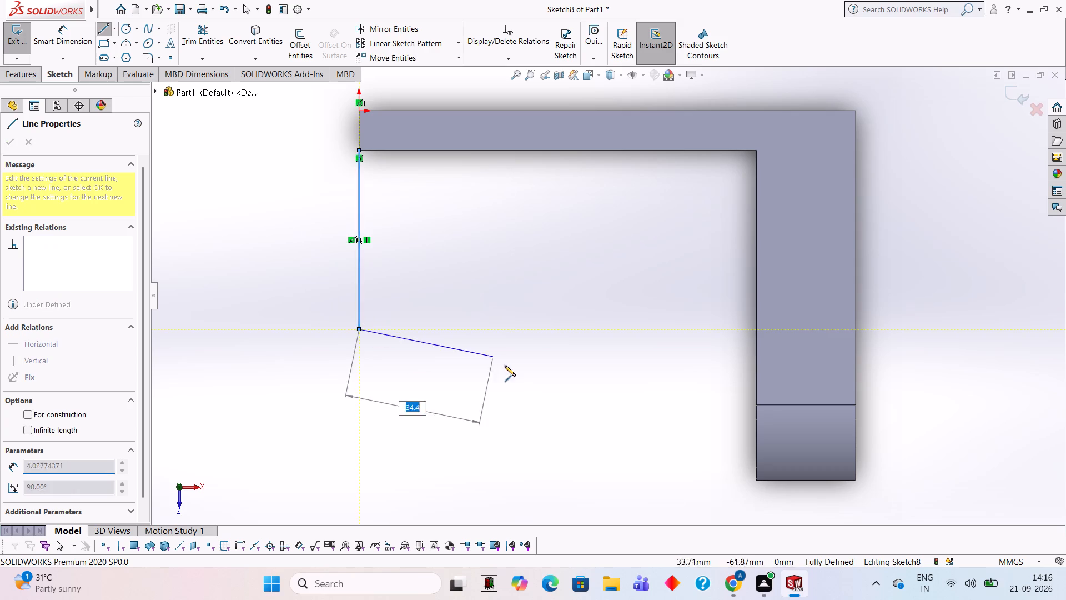
pyautogui.click(756, 328)
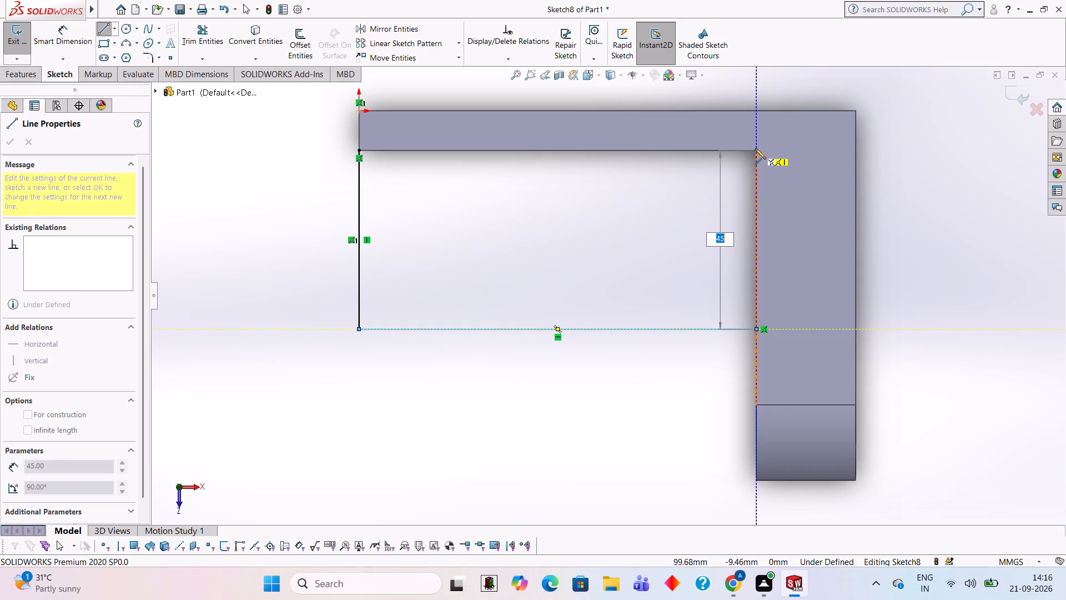
pyautogui.click(755, 148)
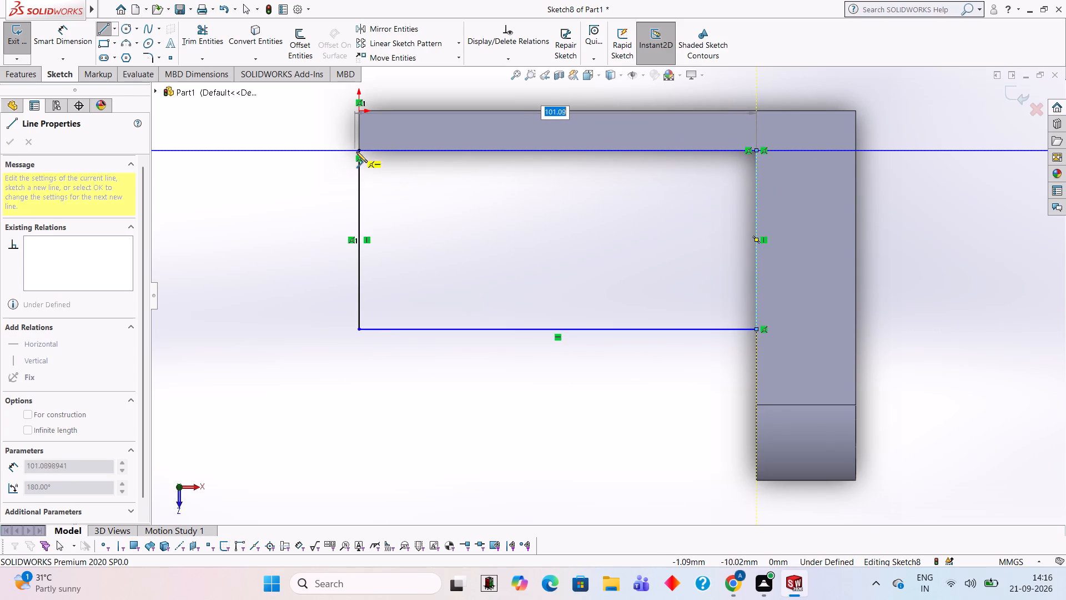
pyautogui.click(358, 149)
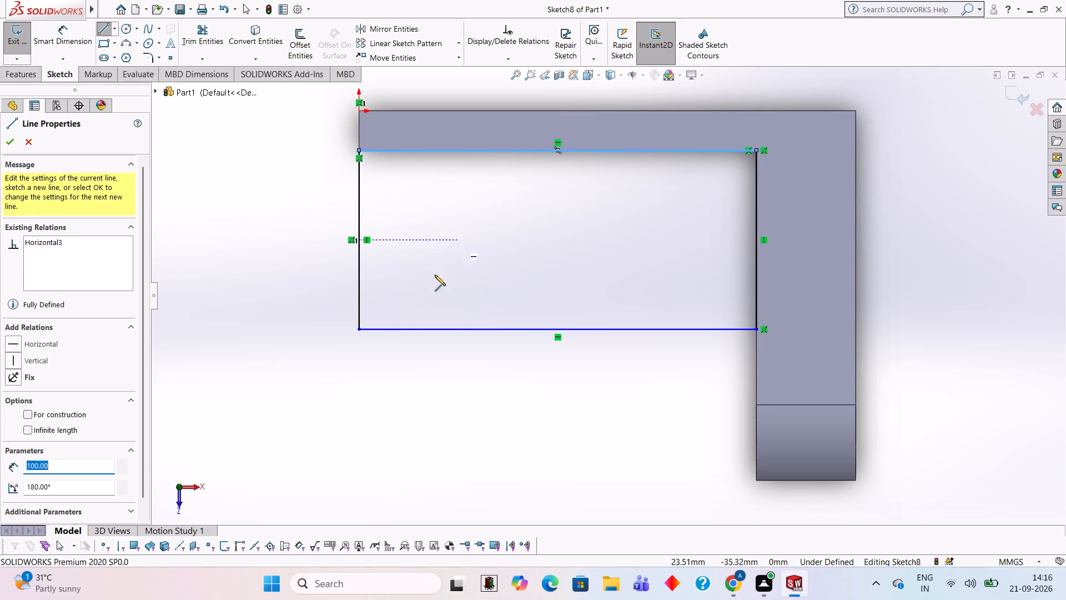
# Extrude the rectangle in the inner corner 16 mm in the reversed direction, merged with the plate and arm.
pyautogui.click(14, 77)
pyautogui.click(22, 51)
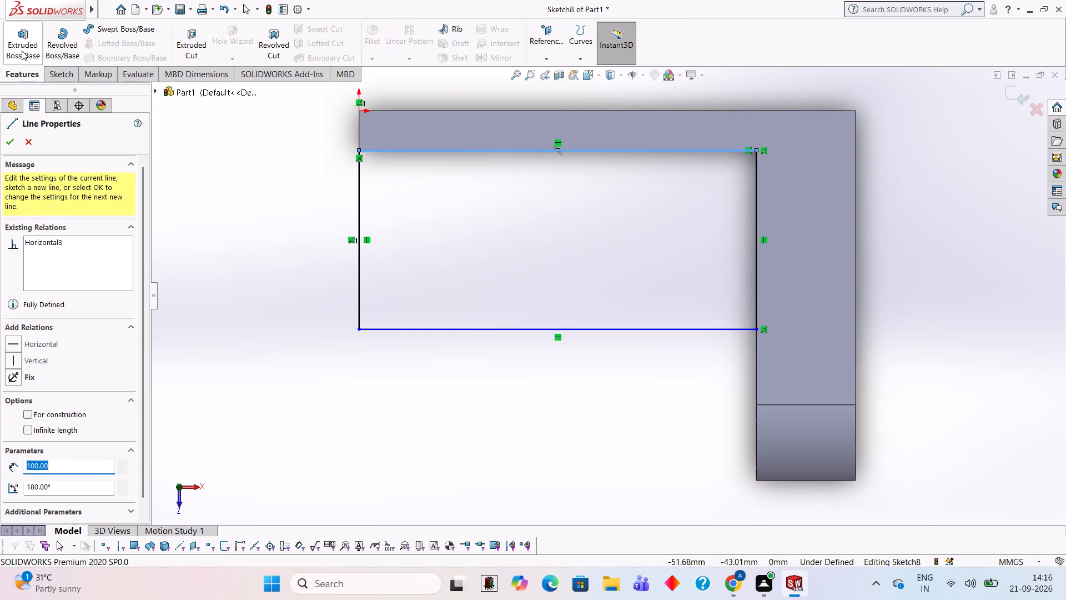
pyautogui.write('16')
pyautogui.press('Return')
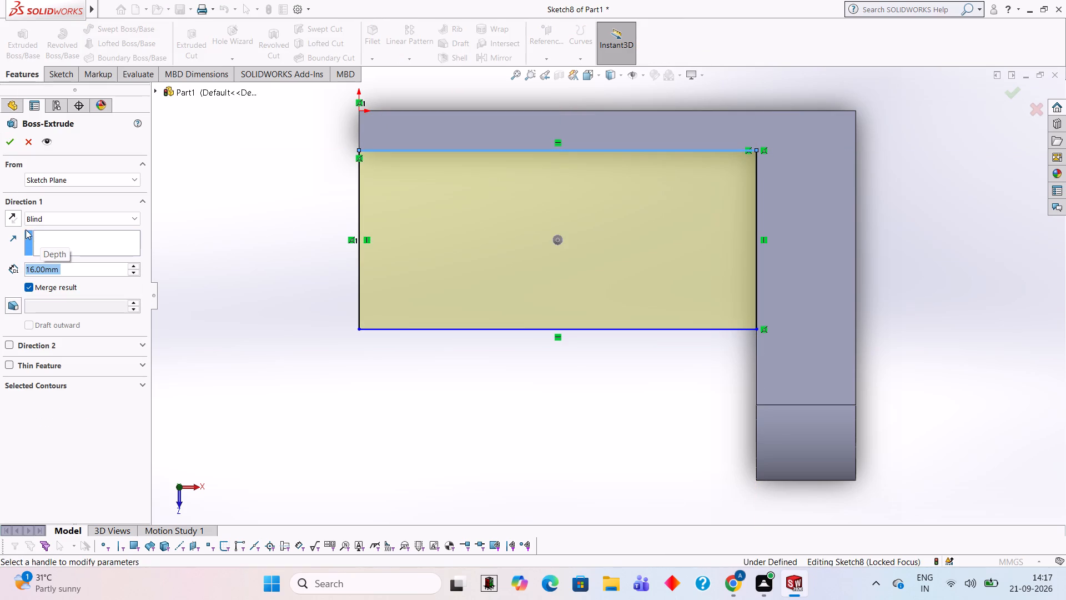
pyautogui.click(11, 216)
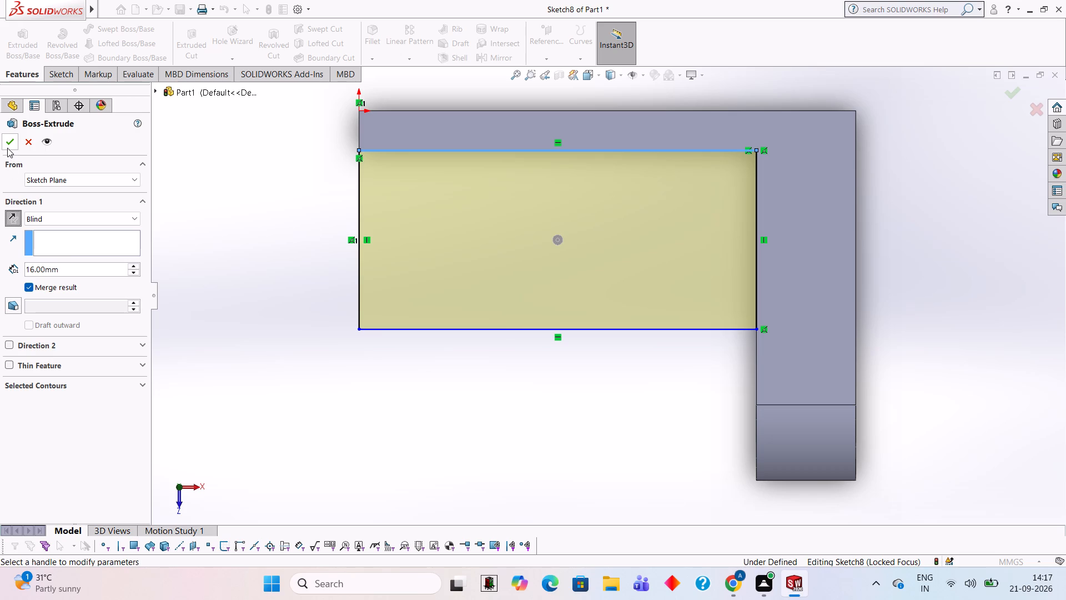
pyautogui.click(7, 148)
# Examine the bracket from the front, below and above to check the new web against the plate and arm.
pyautogui.moveTo(453, 324); pyautogui.dragTo(448, 247, button='middle')
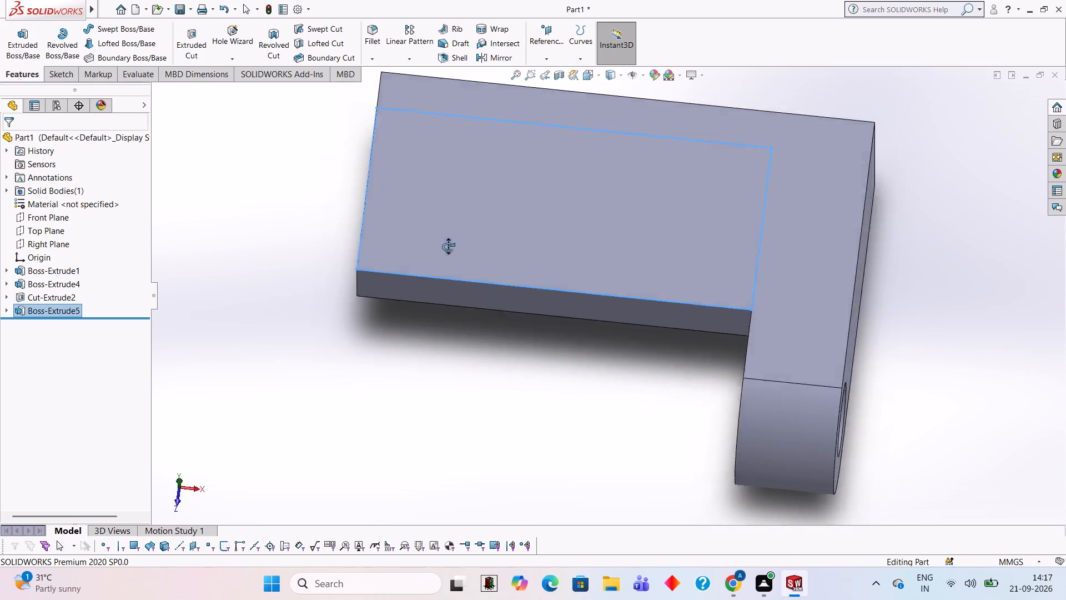
pyautogui.moveTo(448, 247); pyautogui.dragTo(461, 219, button='middle')
pyautogui.moveTo(635, 409); pyautogui.dragTo(640, 254, button='middle')
pyautogui.scroll(1, 640, 254)
pyautogui.click(991, 357)
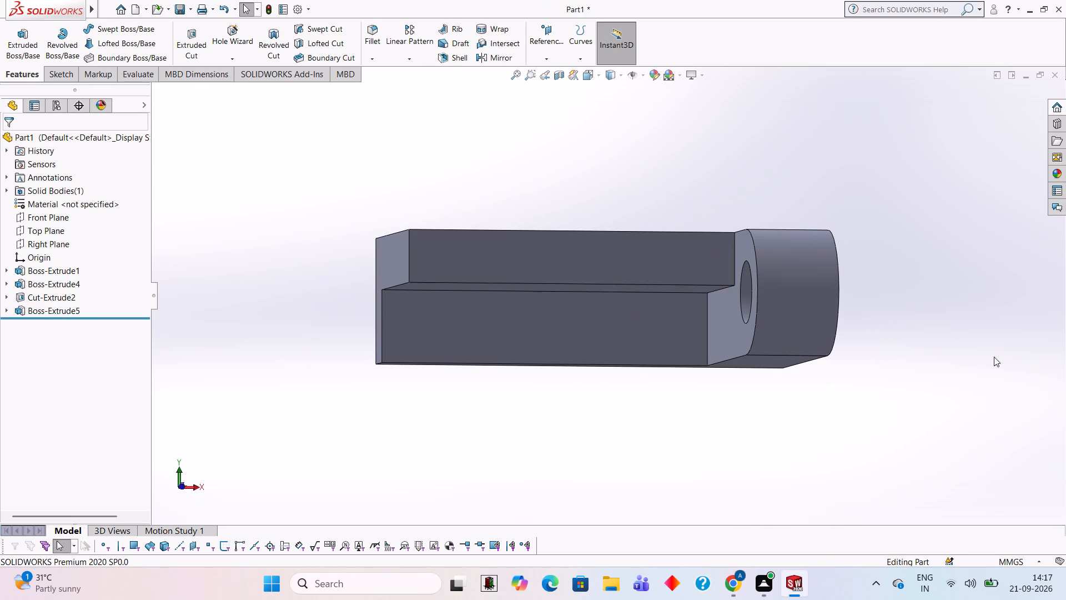
pyautogui.moveTo(858, 409); pyautogui.dragTo(911, 333, button='middle')
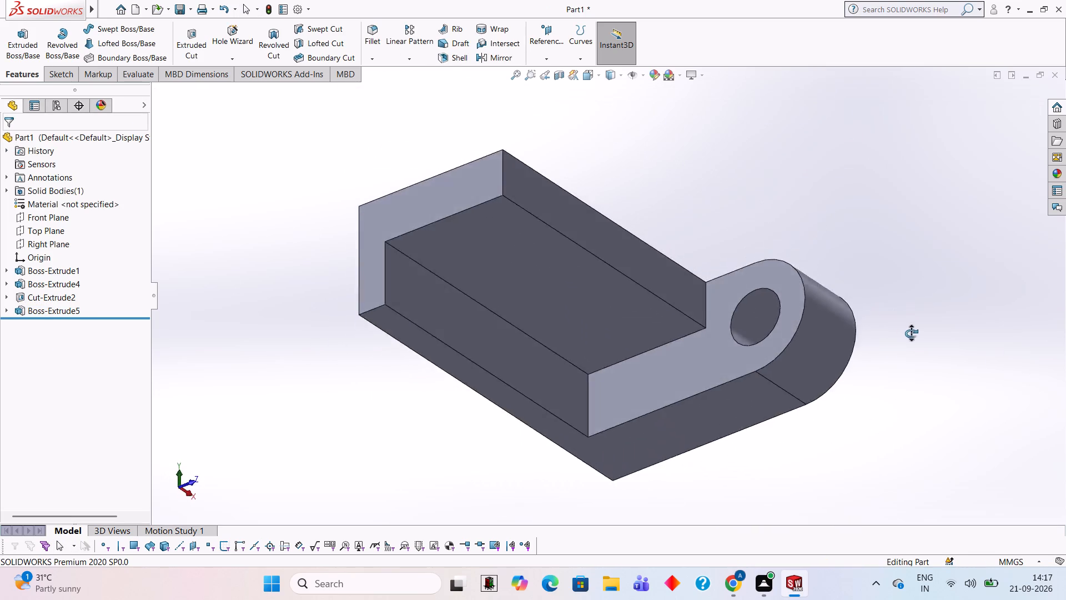
pyautogui.moveTo(911, 333); pyautogui.dragTo(944, 393, button='middle')
pyautogui.moveTo(892, 359); pyautogui.dragTo(816, 268, button='middle')
pyautogui.scroll(1, 816, 268)
pyautogui.scroll(-2, 682, 342)
pyautogui.scroll(2, 680, 340)
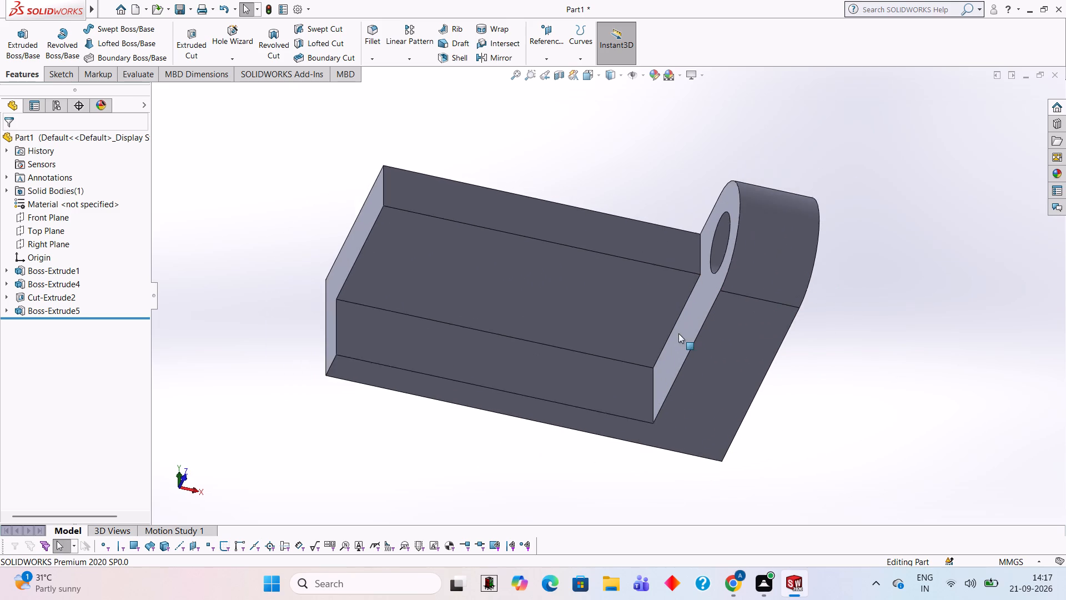
pyautogui.moveTo(808, 213); pyautogui.dragTo(853, 297, button='middle')
pyautogui.scroll(1, 853, 297)
pyautogui.moveTo(803, 182); pyautogui.dragTo(747, 378, button='middle')
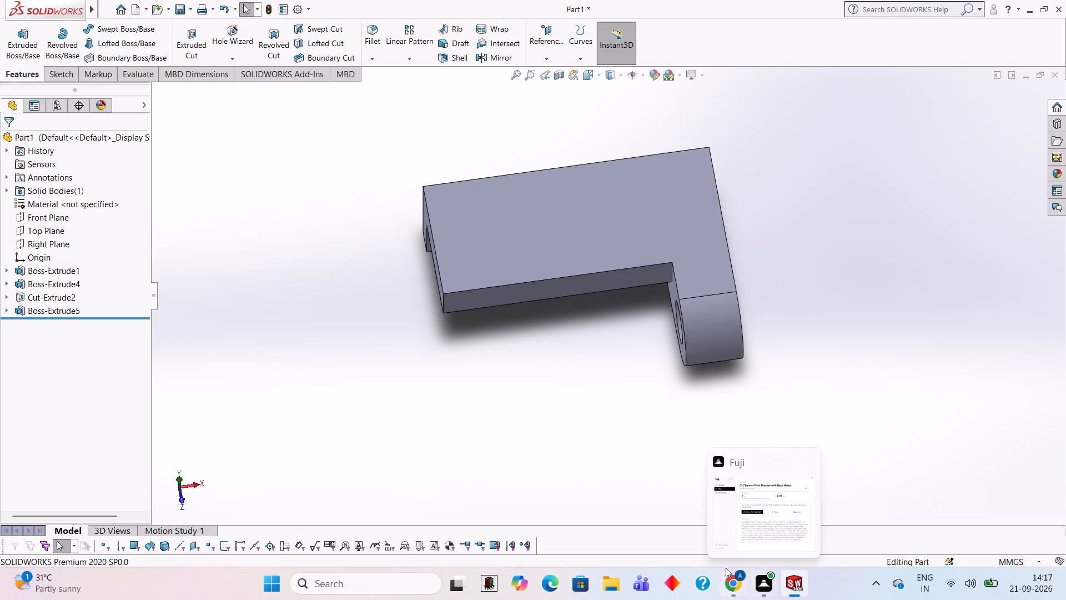
# On the bracket's upper face, sketch a corner rectangle 70 mm long and 16 mm wide within the web area.
pyautogui.moveTo(817, 201); pyautogui.dragTo(803, 291, button='middle')
pyautogui.click(645, 254)
pyautogui.click(700, 217)
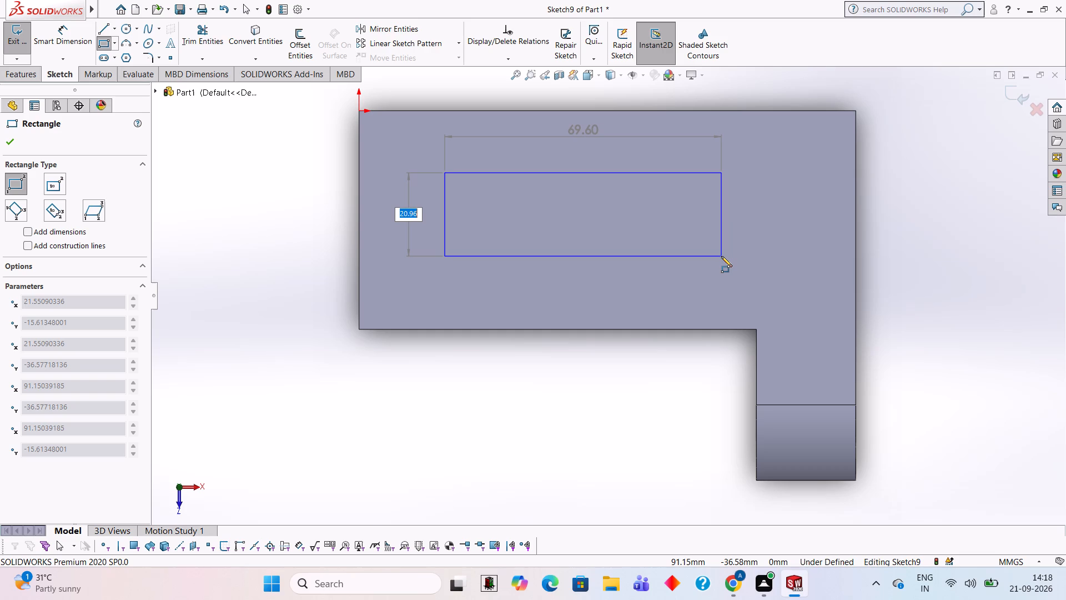
pyautogui.press('1')
pyautogui.press('6')
pyautogui.press('Return')
pyautogui.write('70')
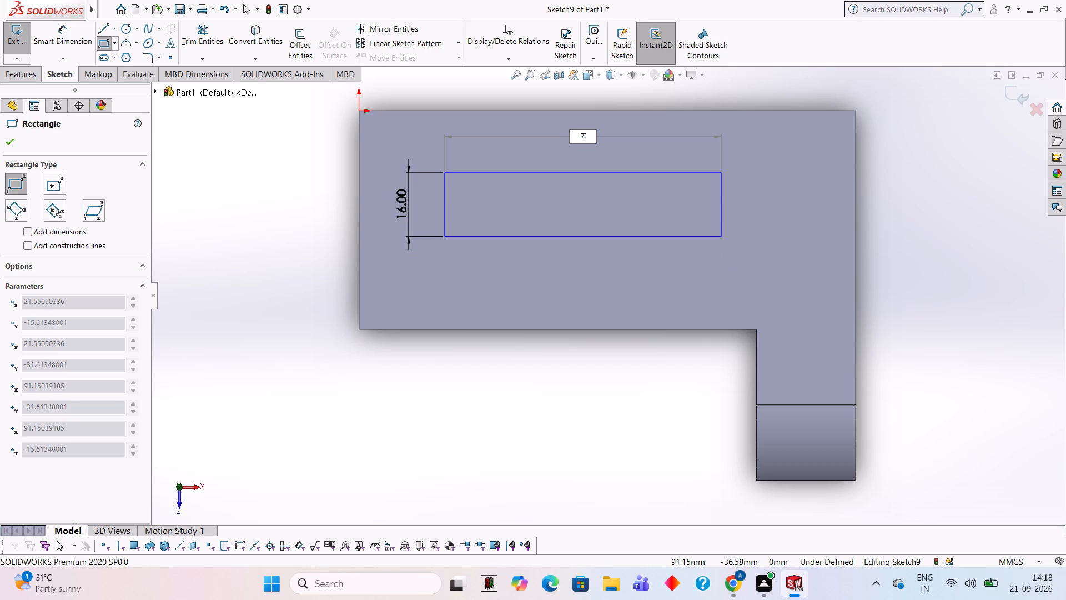
pyautogui.press('Return')
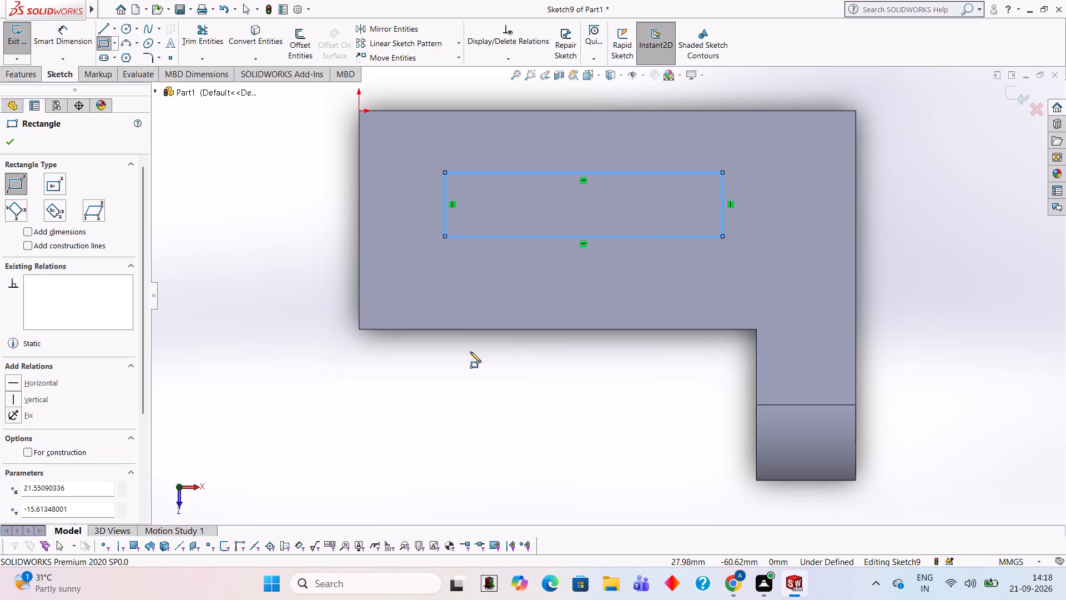
# Dimension the rectangle's short sides 16 mm from the web's free end edge and 16 mm from the arm's inner edge.
pyautogui.click(82, 27)
pyautogui.click(444, 197)
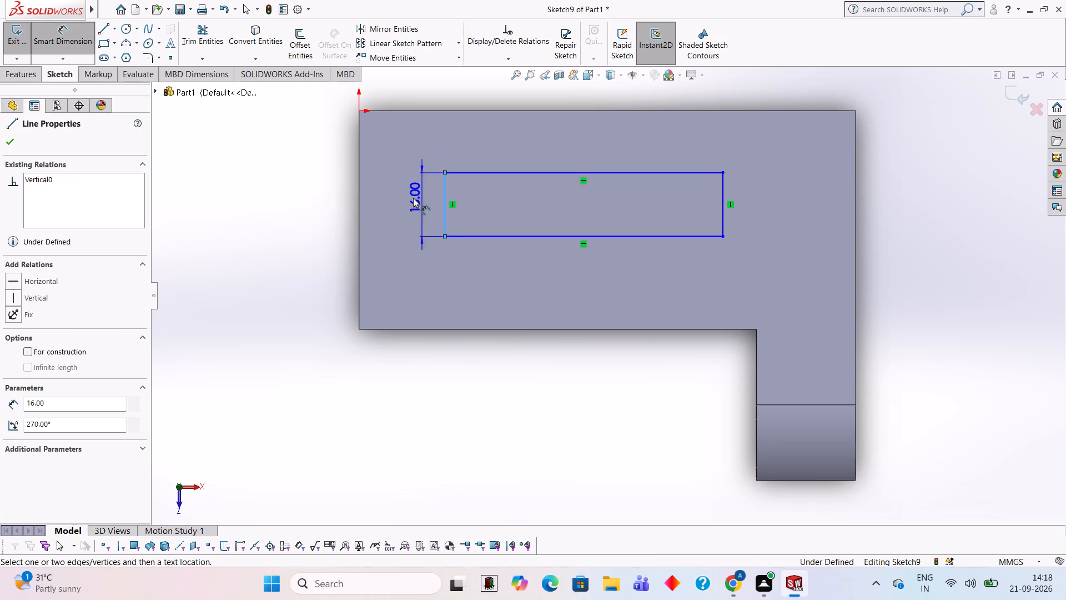
pyautogui.click(361, 193)
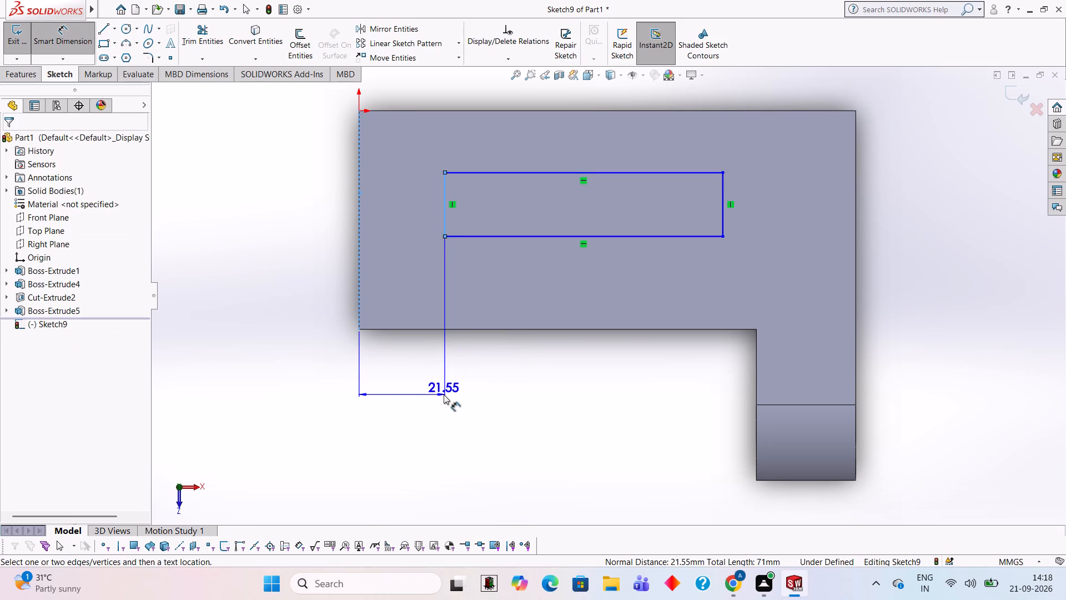
pyautogui.click(415, 397)
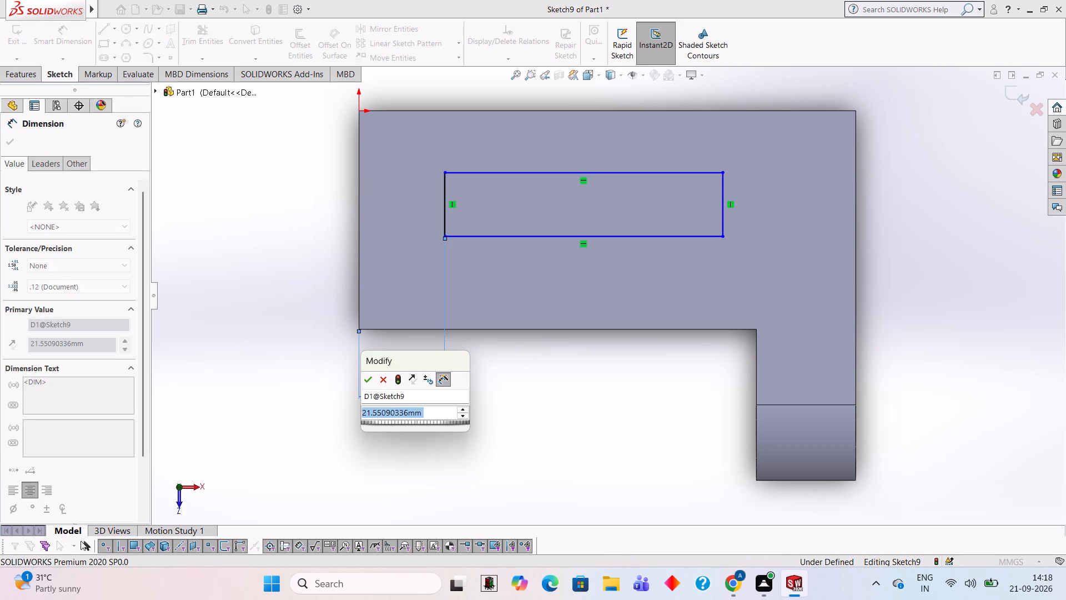
pyautogui.write('16')
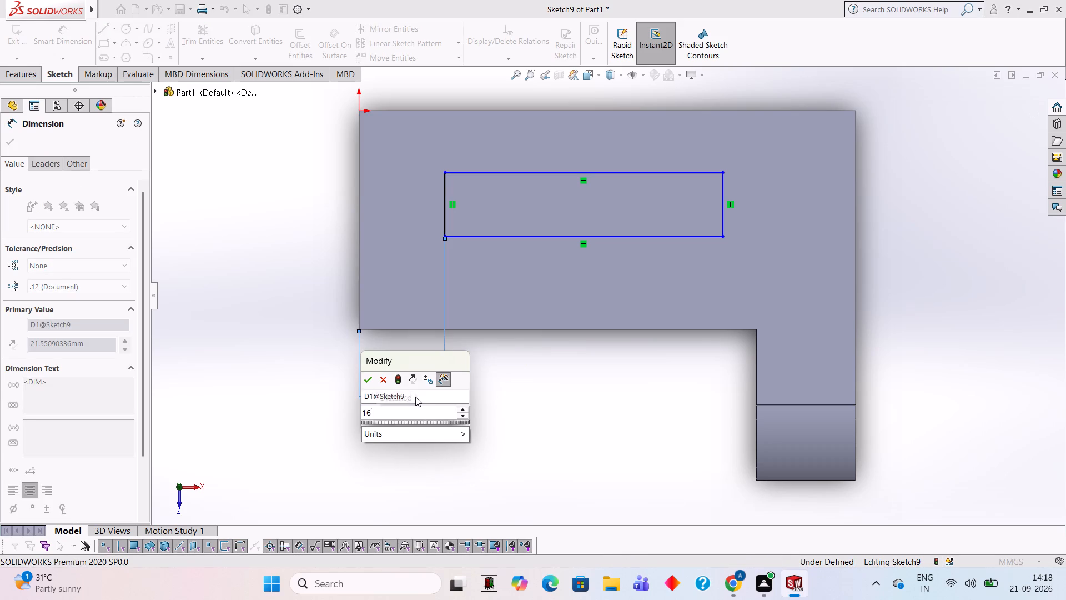
pyautogui.press('Return')
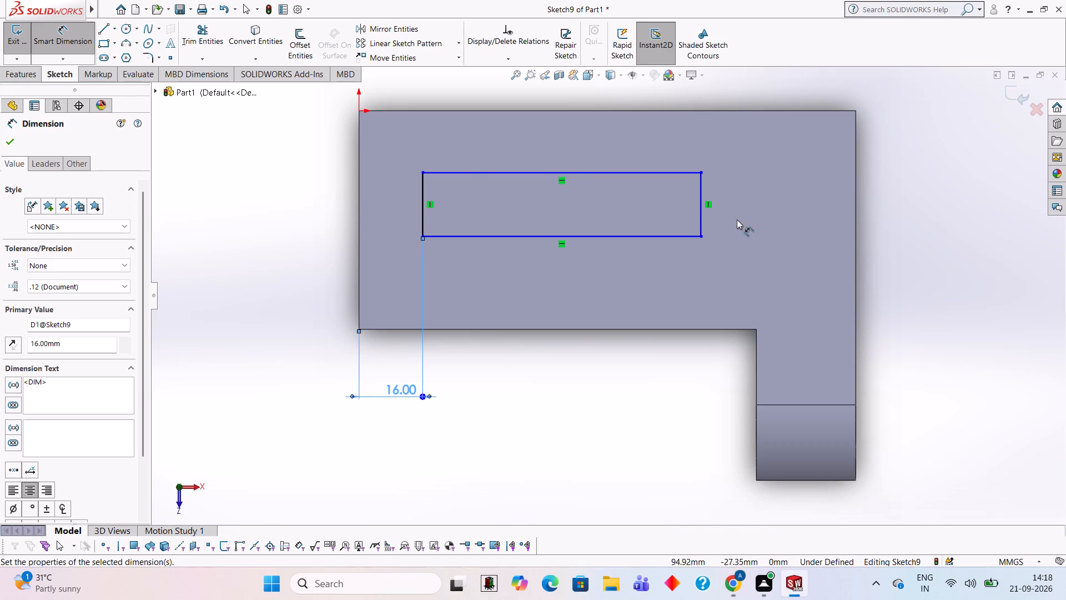
pyautogui.click(701, 208)
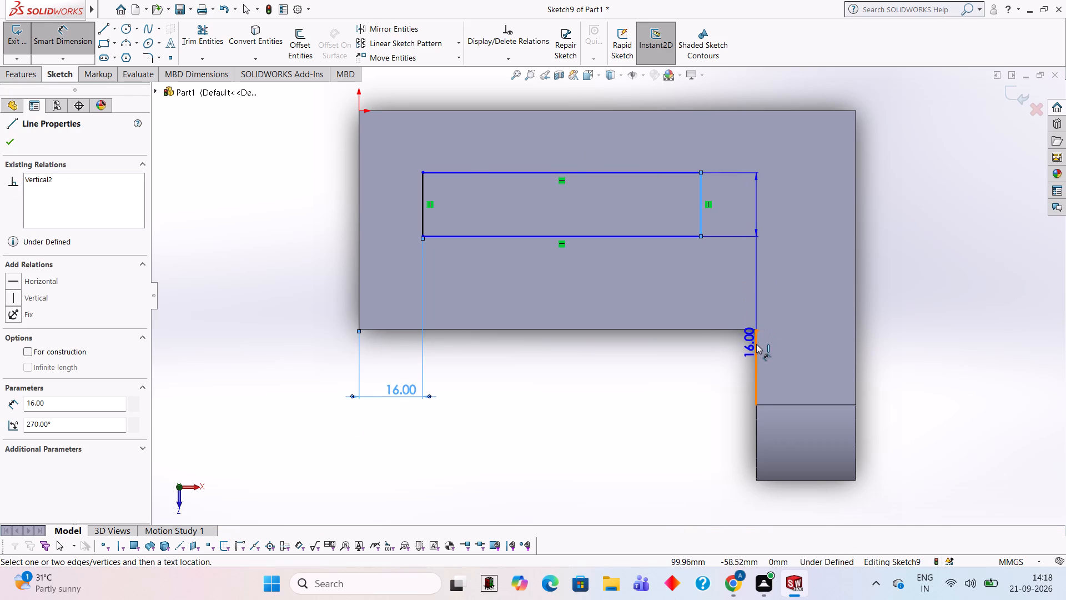
pyautogui.click(756, 344)
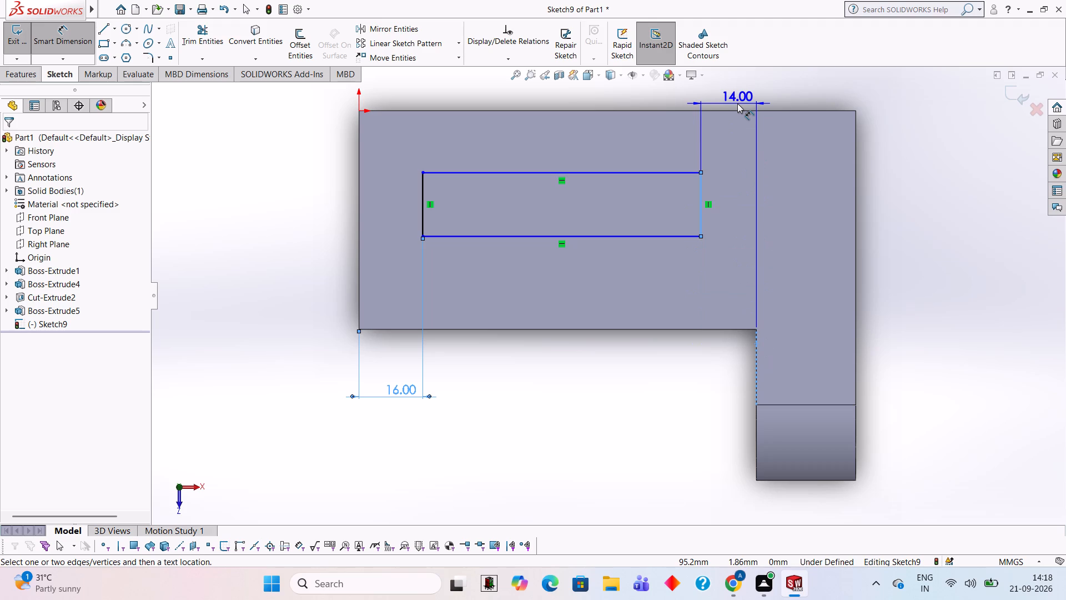
pyautogui.click(736, 103)
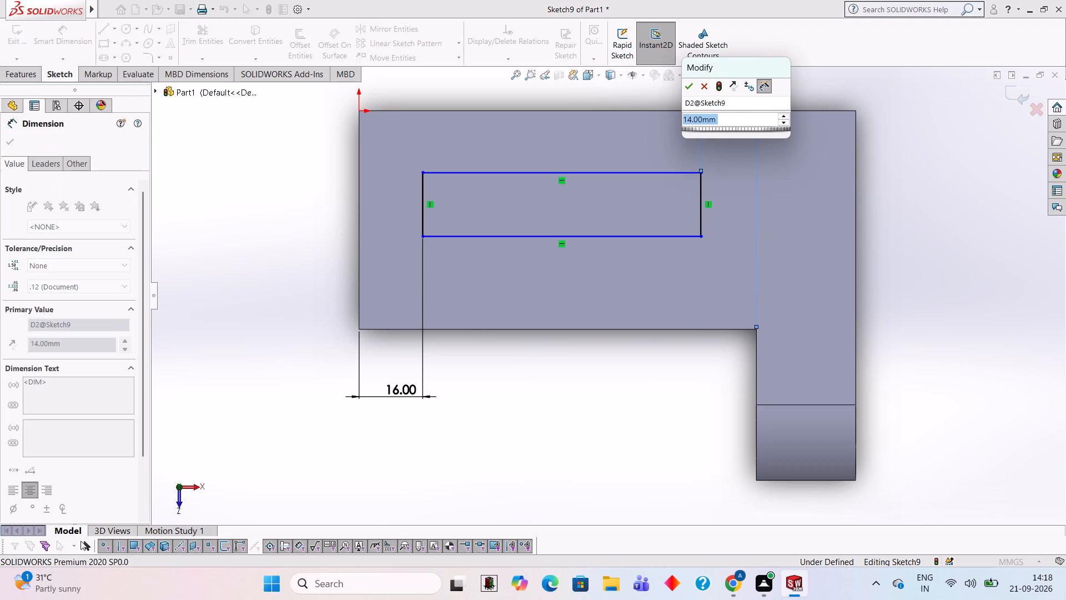
pyautogui.write('16')
pyautogui.press('Return')
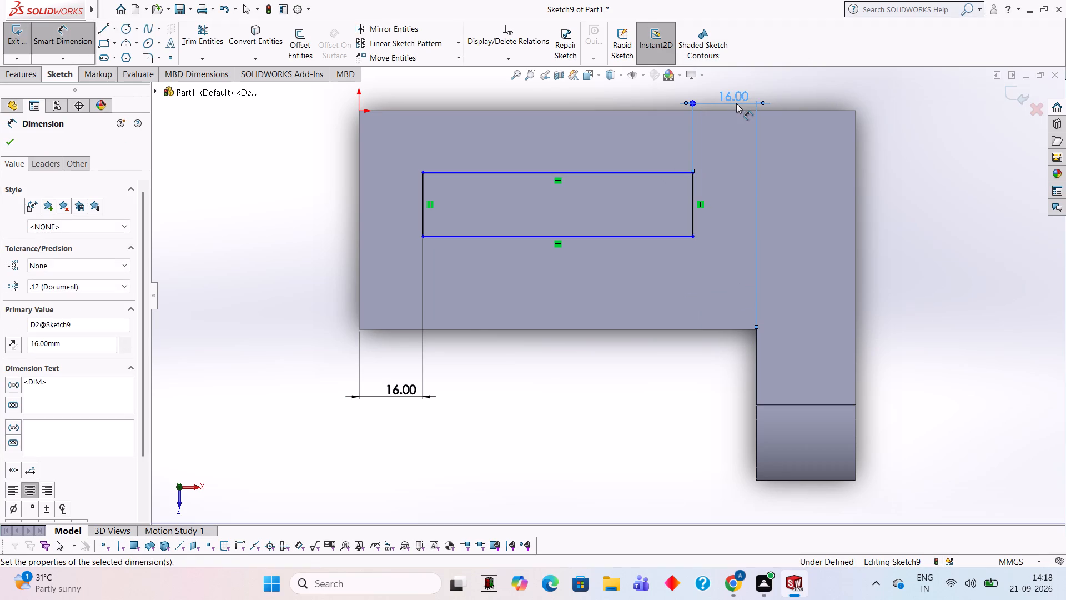
pyautogui.click(936, 193)
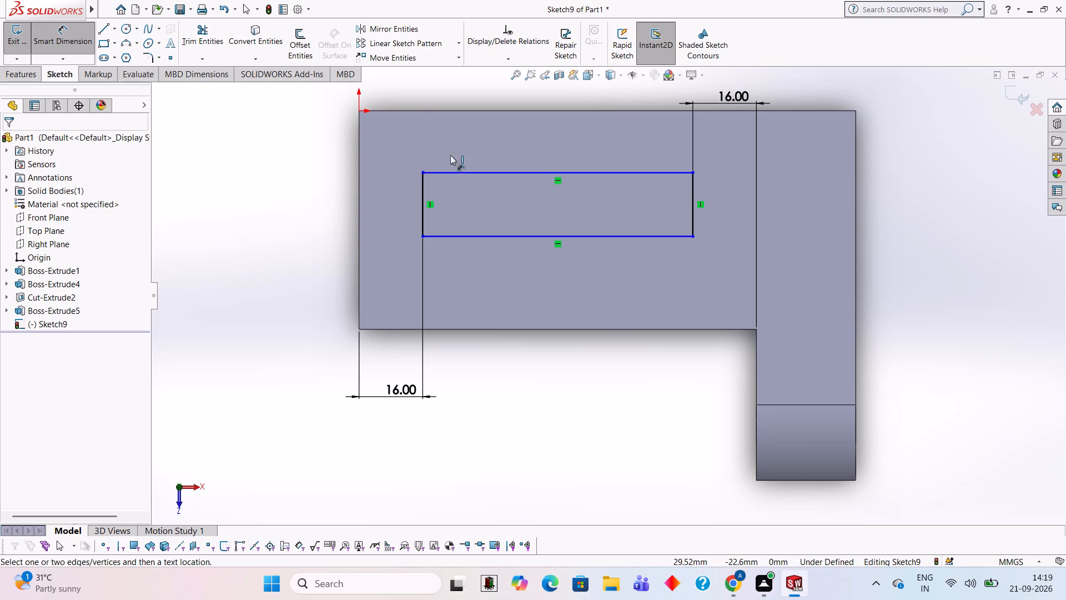
# Dimension the rectangle's long sides 10 mm from the plate's outer long edge and 10 mm from the web's opposite long edge.
pyautogui.click(527, 112)
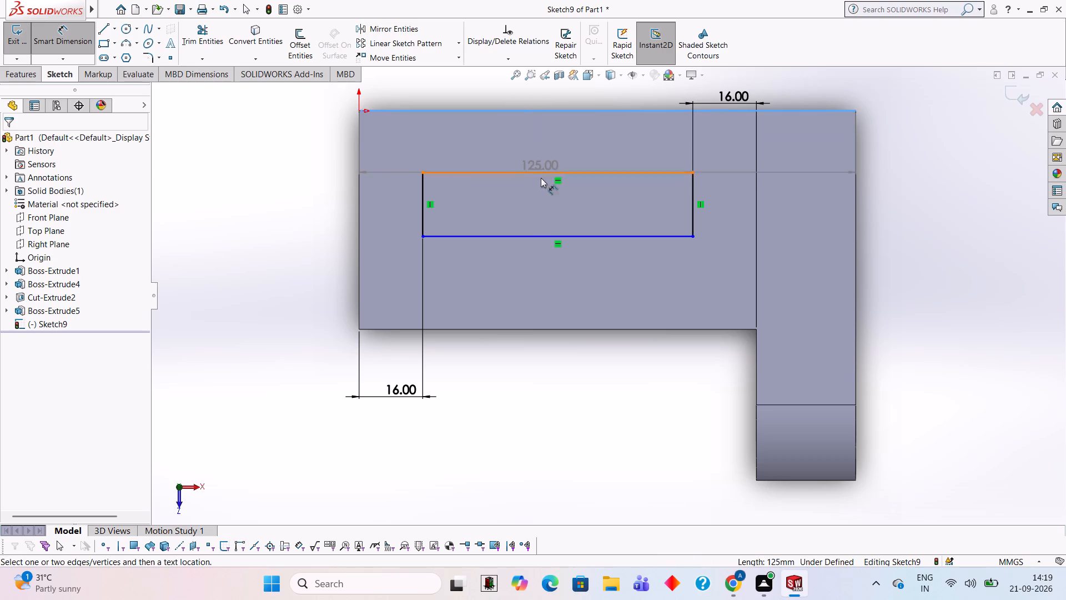
pyautogui.click(543, 172)
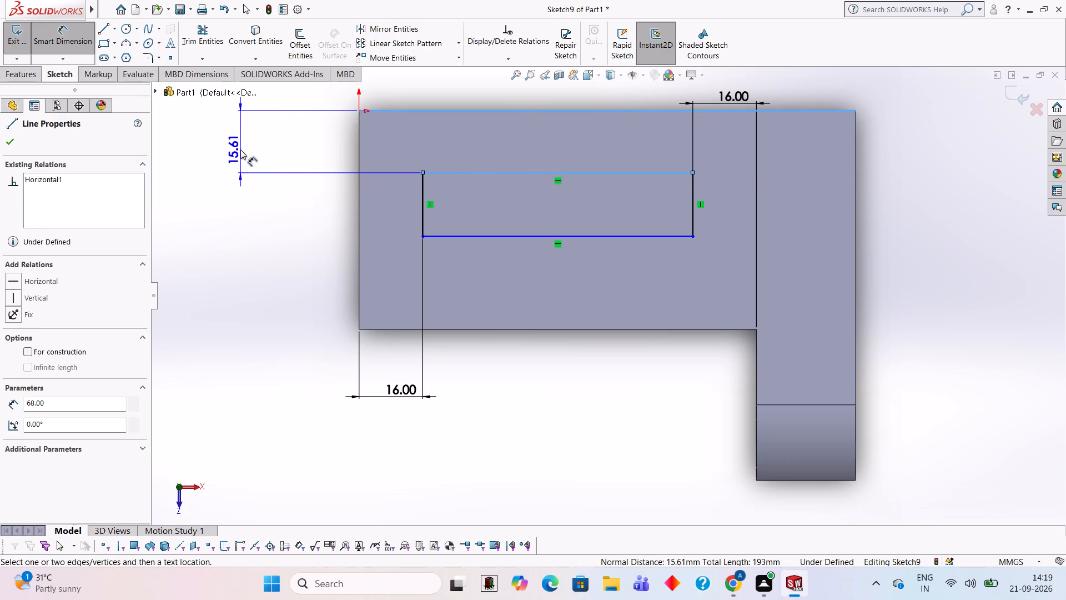
pyautogui.click(240, 149)
pyautogui.write('10')
pyautogui.press('Return')
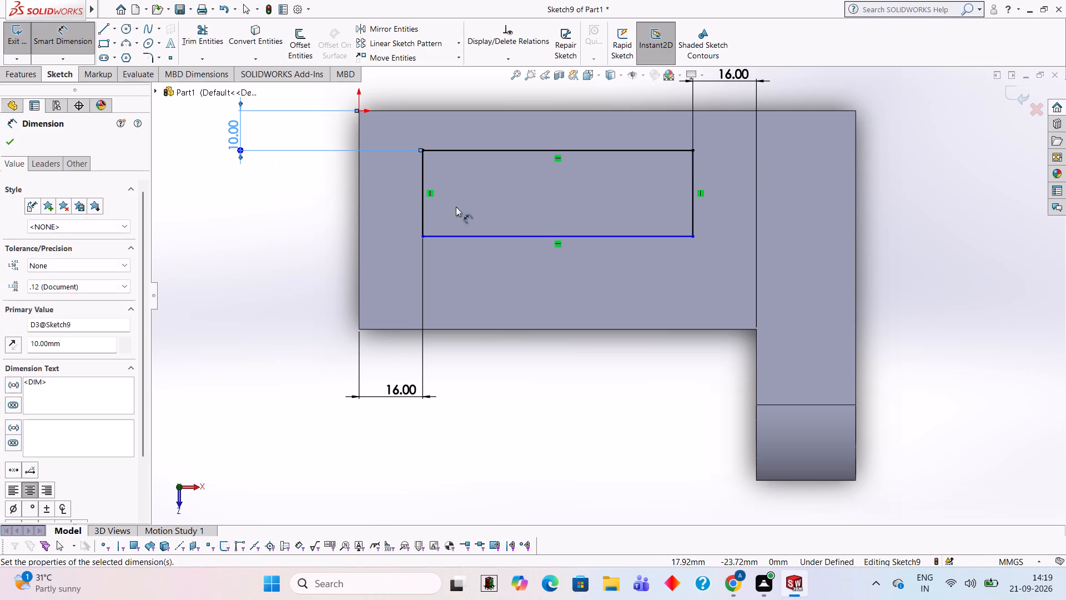
pyautogui.click(540, 235)
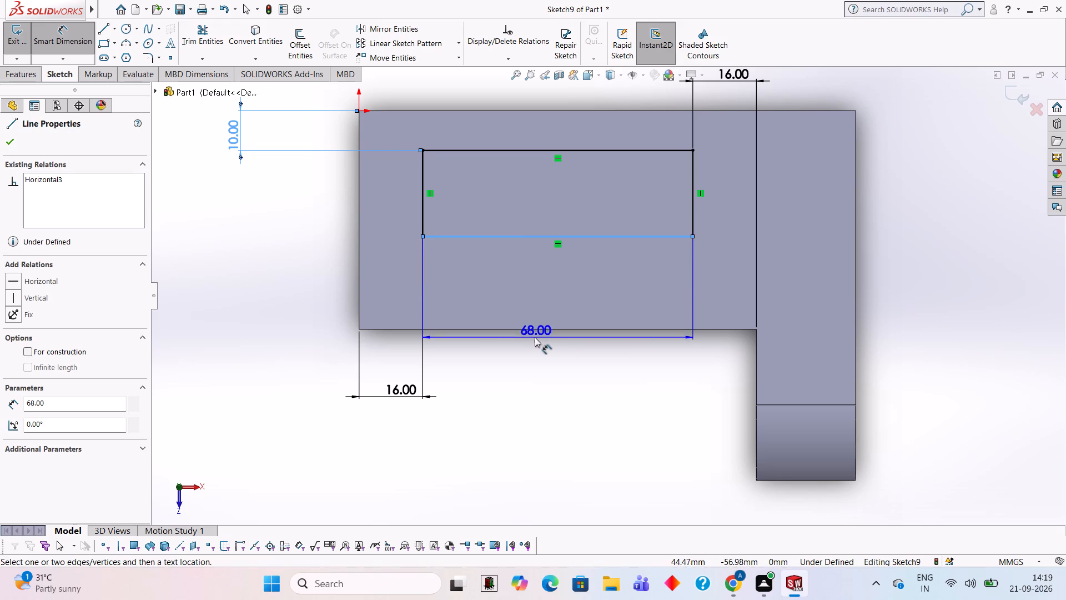
pyautogui.click(539, 329)
pyautogui.click(219, 299)
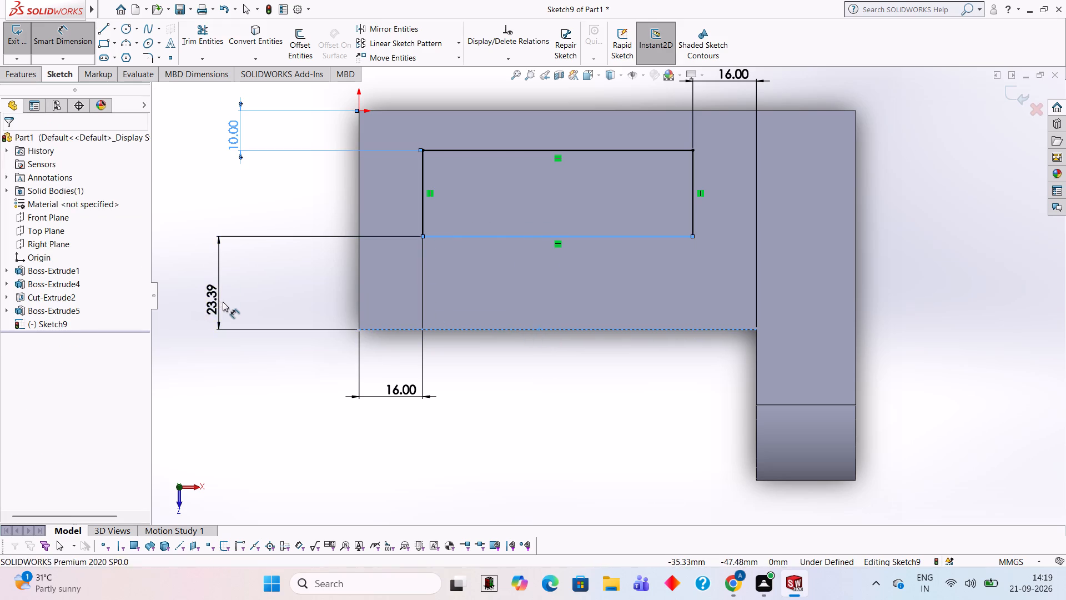
pyautogui.write('10')
pyautogui.press('Return')
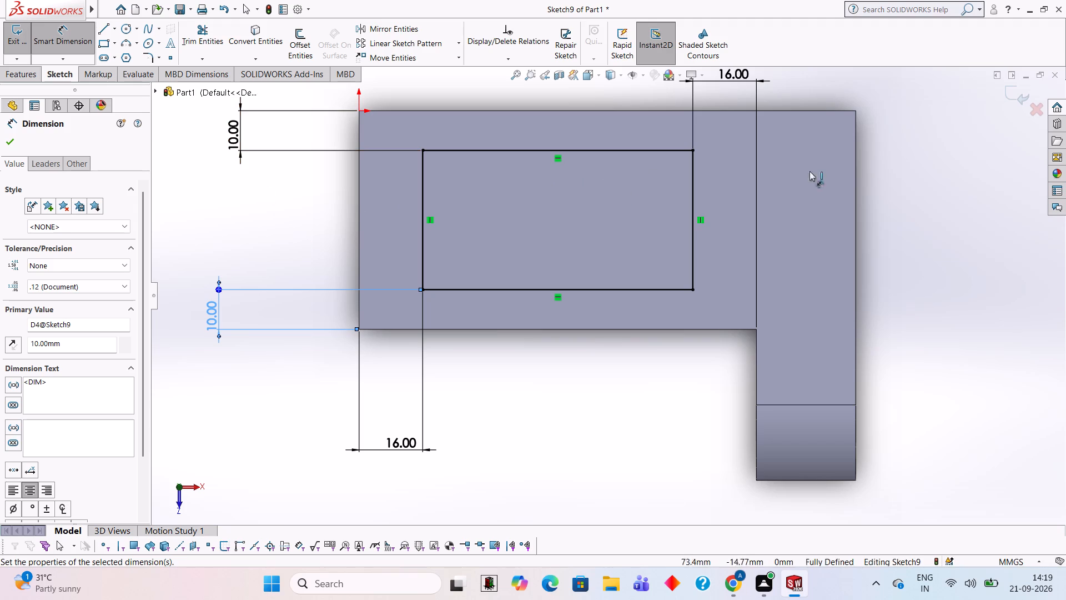
pyautogui.click(886, 176)
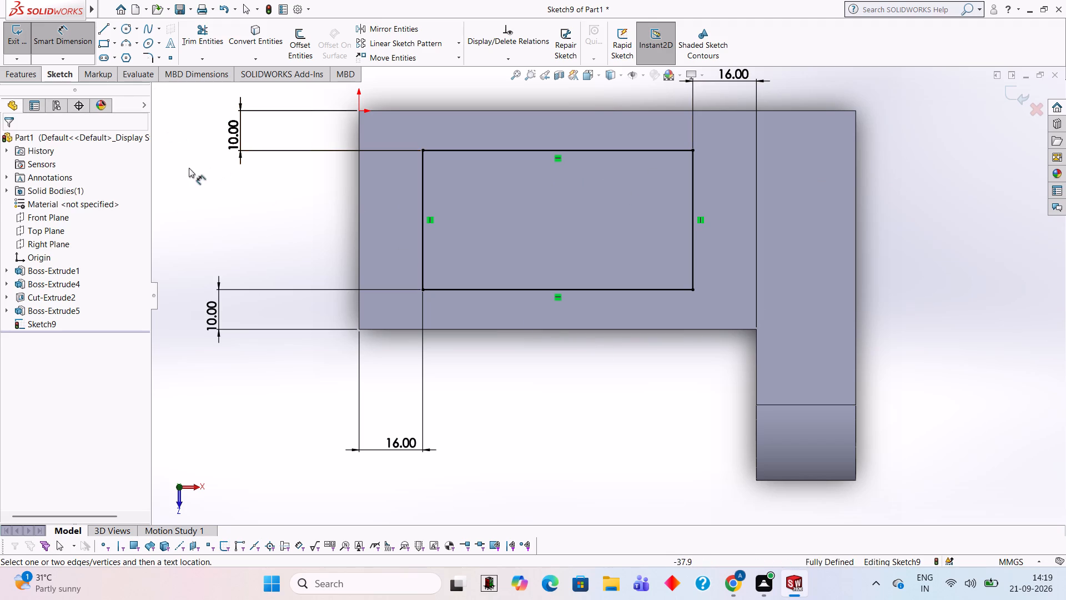
# Extrude-cut the rectangle 16 mm deep through the web and check the opening from above and below.
pyautogui.click(27, 71)
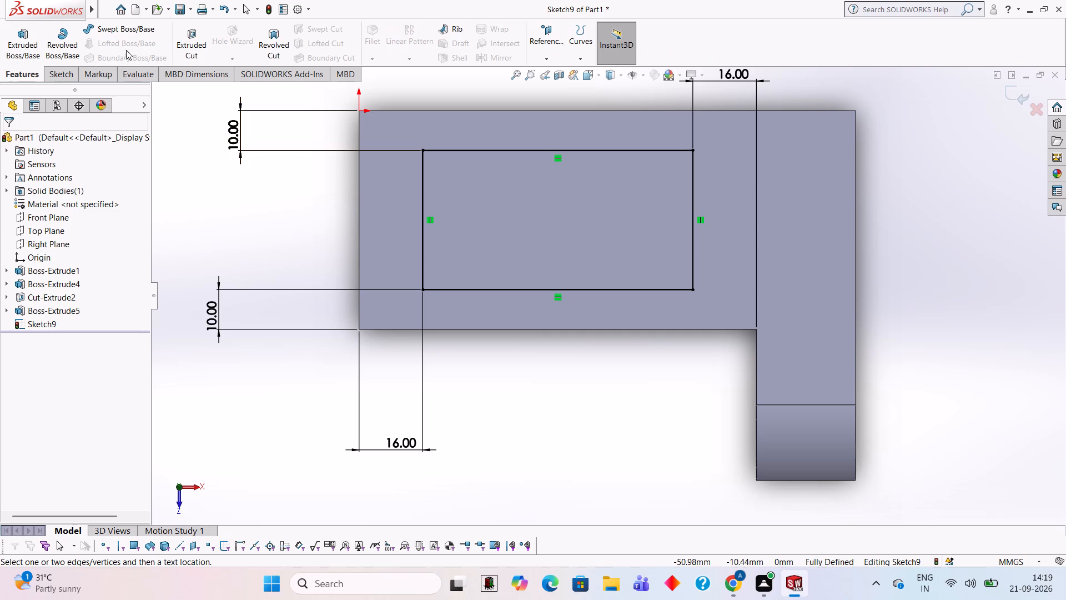
pyautogui.click(204, 42)
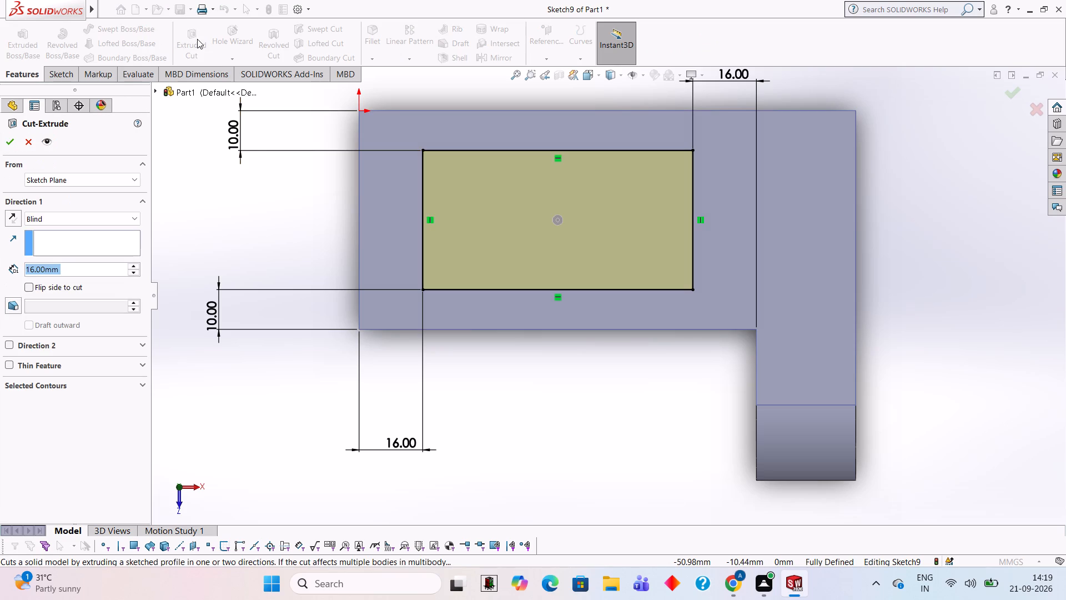
pyautogui.click(10, 146)
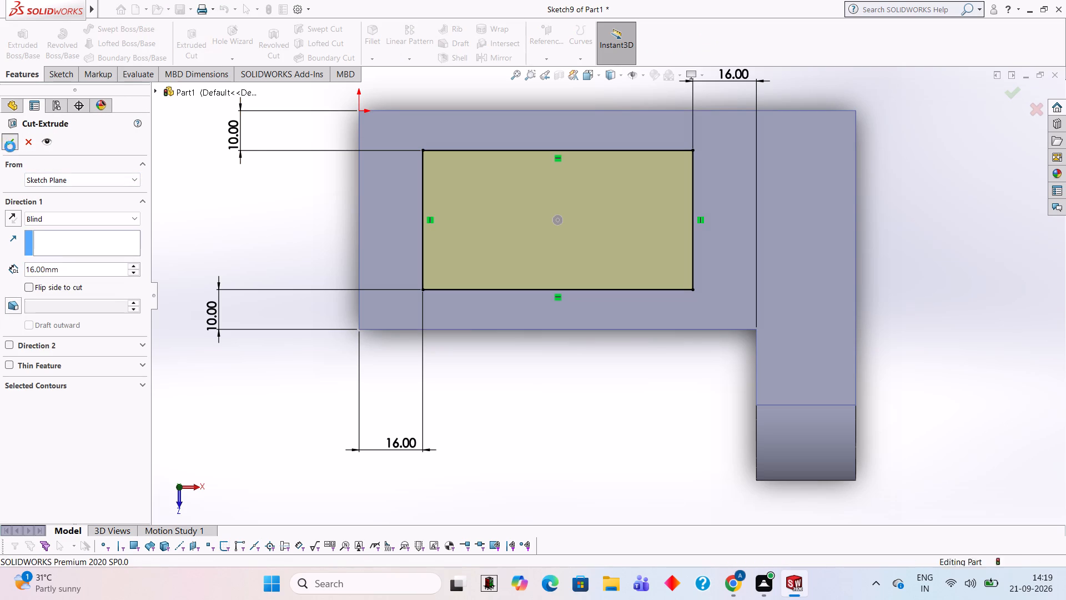
pyautogui.moveTo(571, 354); pyautogui.dragTo(575, 348)
pyautogui.moveTo(573, 409); pyautogui.dragTo(607, 214, button='middle')
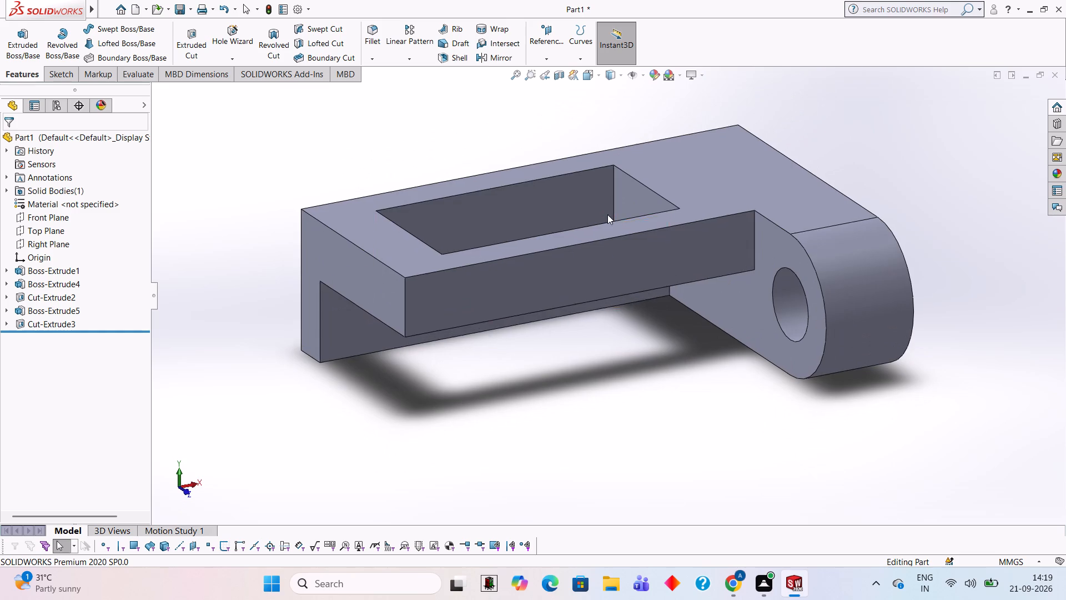
pyautogui.moveTo(608, 374); pyautogui.dragTo(594, 174, button='middle')
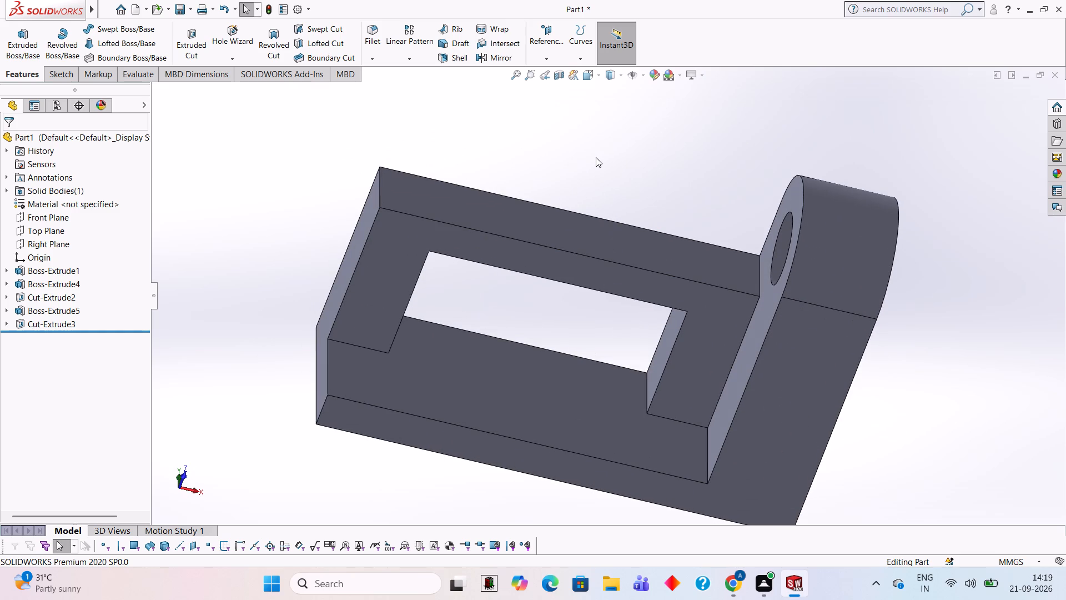
# Examine the rectangular opening and the web from above, below and the side of the bracket.
pyautogui.scroll(1, 596, 141)
pyautogui.moveTo(596, 141); pyautogui.dragTo(597, 117, button='middle')
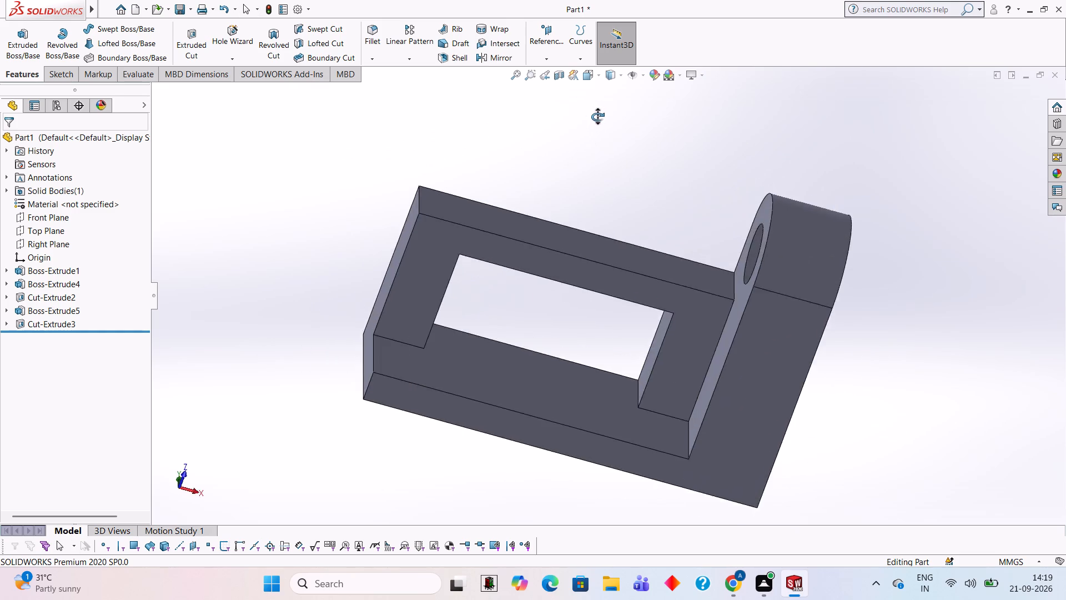
pyautogui.moveTo(597, 117); pyautogui.dragTo(576, 304, button='middle')
pyautogui.moveTo(586, 149); pyautogui.dragTo(588, 382, button='middle')
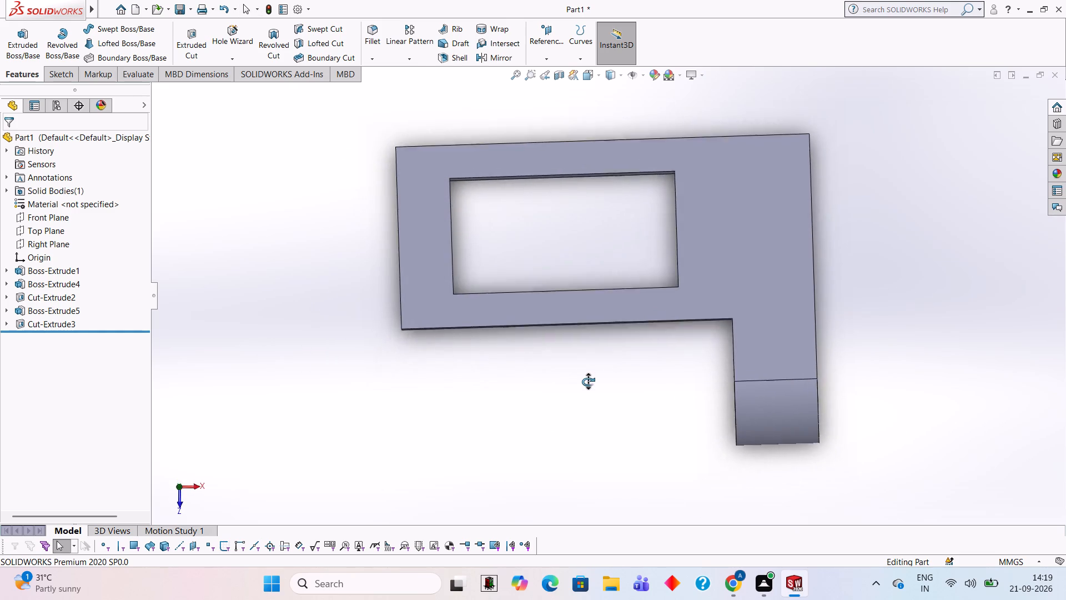
pyautogui.moveTo(588, 382); pyautogui.dragTo(589, 232, button='middle')
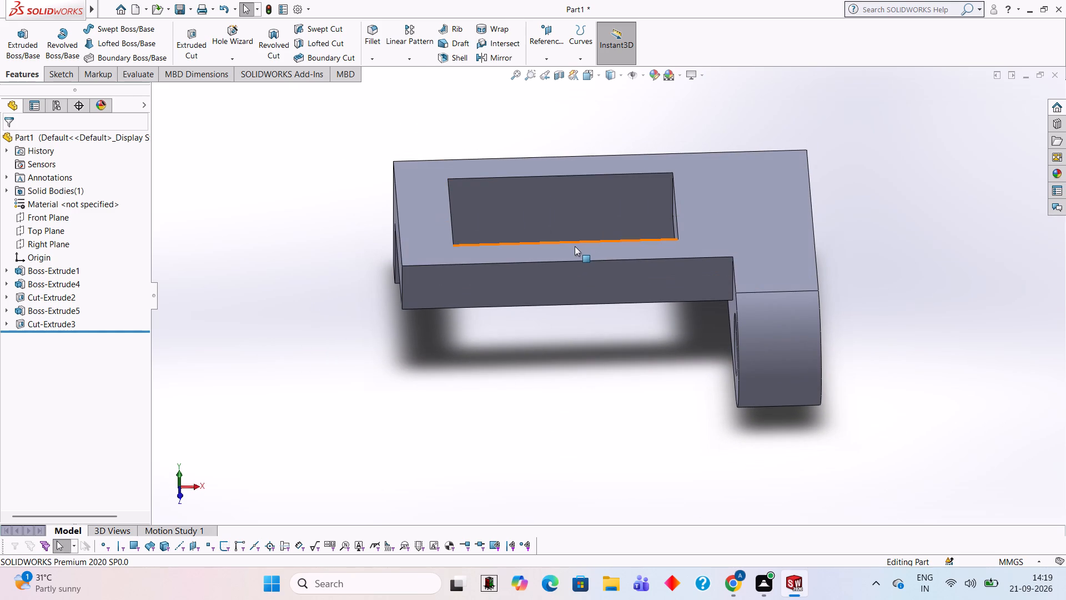
pyautogui.moveTo(551, 405); pyautogui.dragTo(582, 207, button='middle')
pyautogui.moveTo(574, 399); pyautogui.dragTo(559, 344, button='middle')
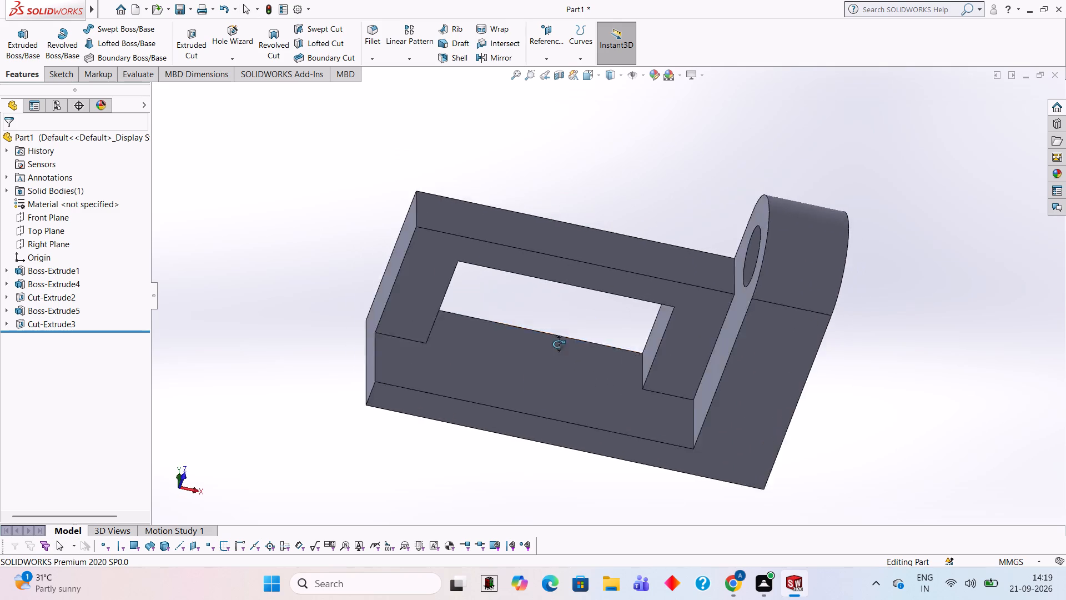
pyautogui.moveTo(559, 344); pyautogui.dragTo(552, 469, button='middle')
pyautogui.moveTo(642, 189); pyautogui.dragTo(662, 221, button='middle')
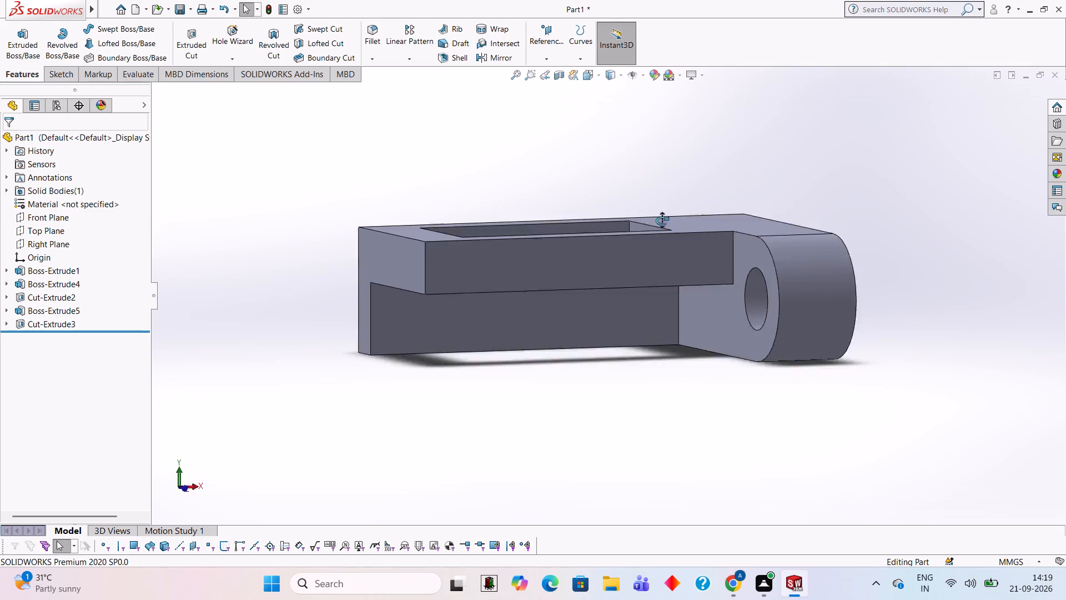
pyautogui.moveTo(662, 221); pyautogui.dragTo(651, 438, button='middle')
# Undo the rectangular cut and the 10 mm offsets applied to the rectangle's two long sides.
pyautogui.hotkey('ctrl', 'z')
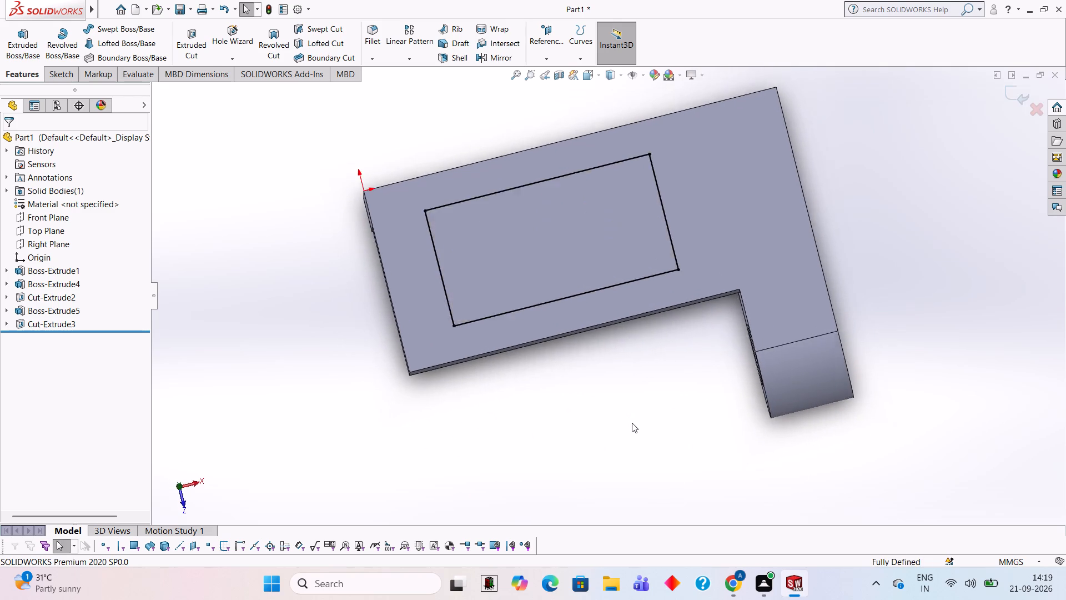
pyautogui.hotkey('ctrl', 'z')
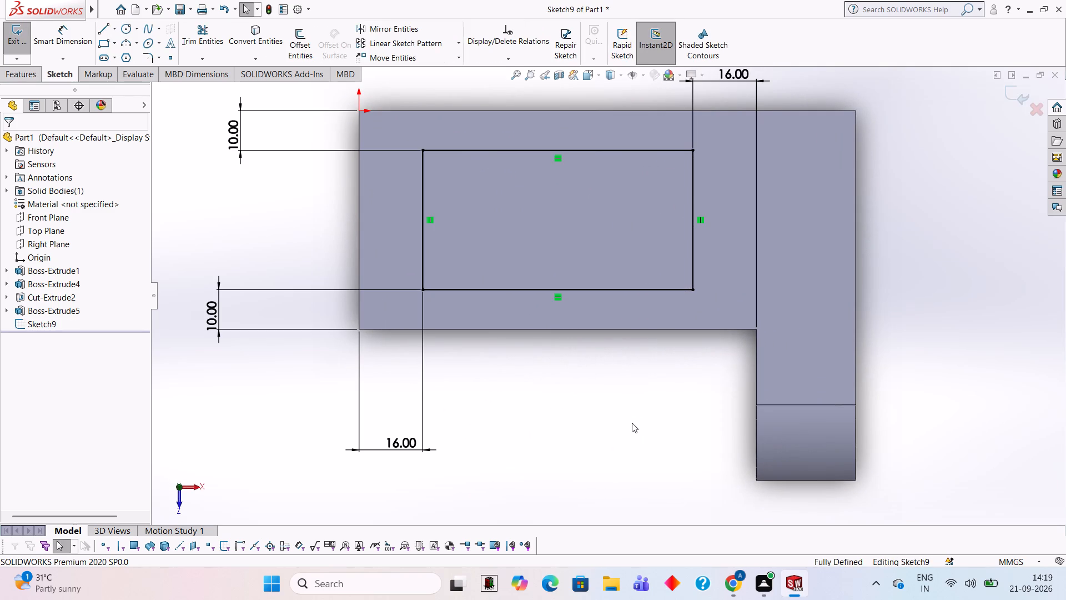
pyautogui.hotkey('ctrl', 'z')
pyautogui.hotkey('ctrl', 'z')
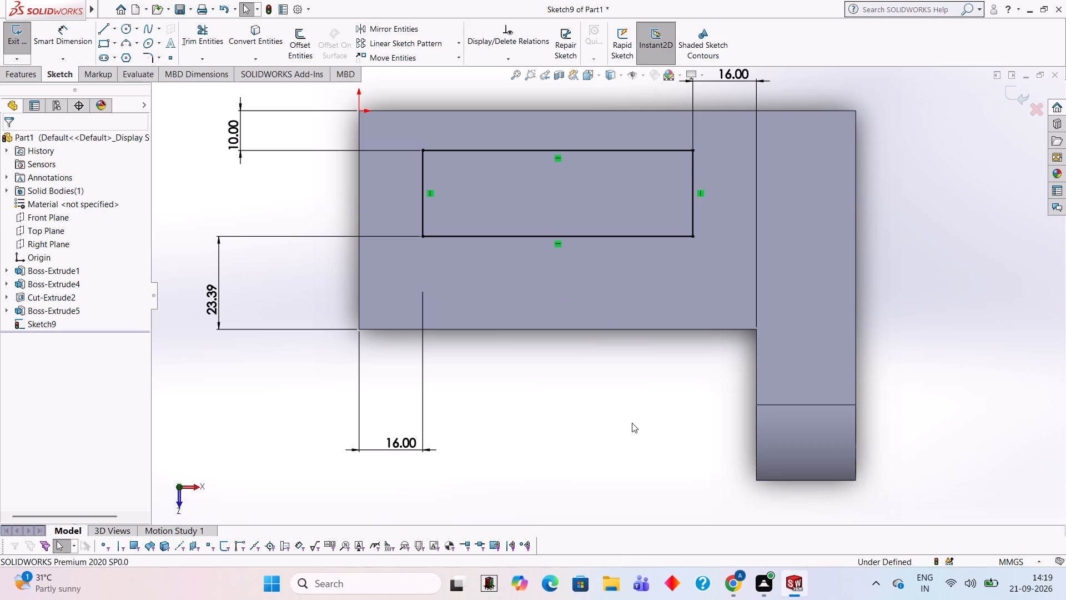
pyautogui.hotkey('ctrl', 'z')
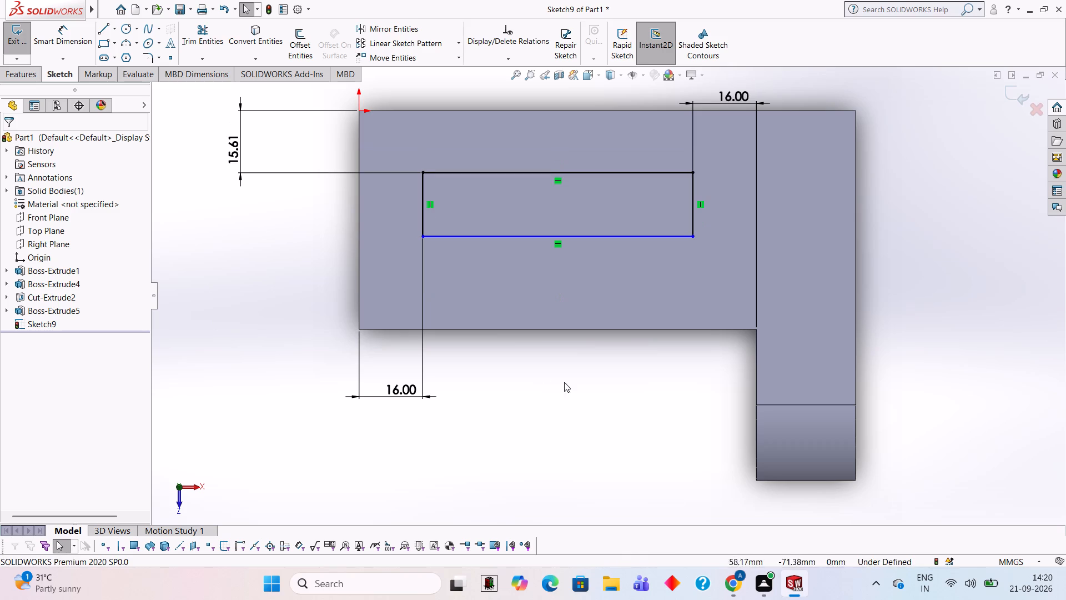
# Delete the remaining dimension between the rectangle and the plate's outer long edge.
pyautogui.rightClick(242, 147)
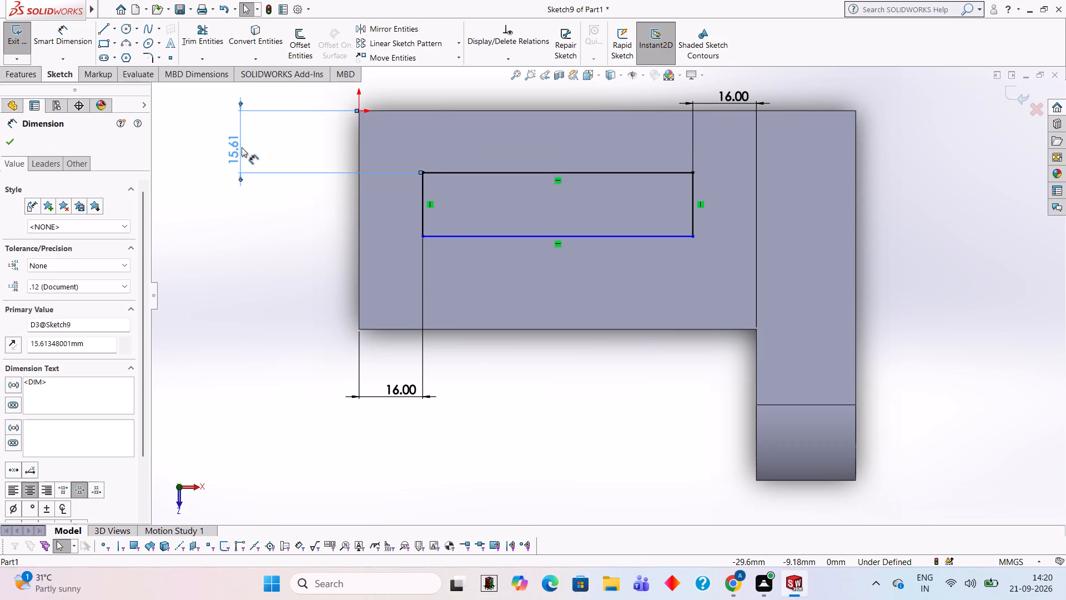
pyautogui.click(294, 293)
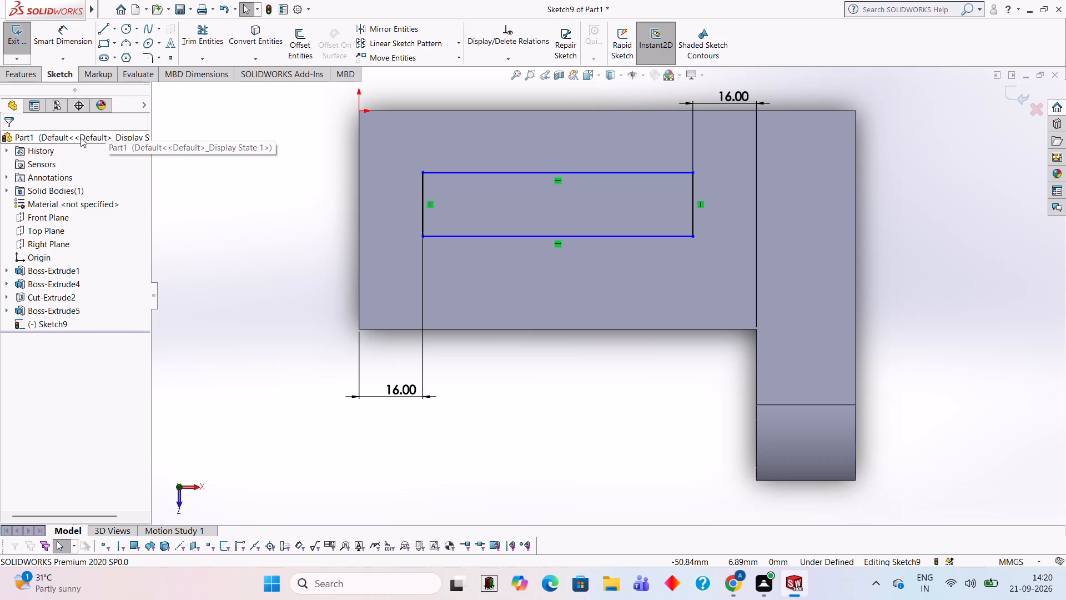
# Dimension the rectangle's nearer long side 10 mm from the web's long edge opposite the plate's outer edge.
pyautogui.click(86, 31)
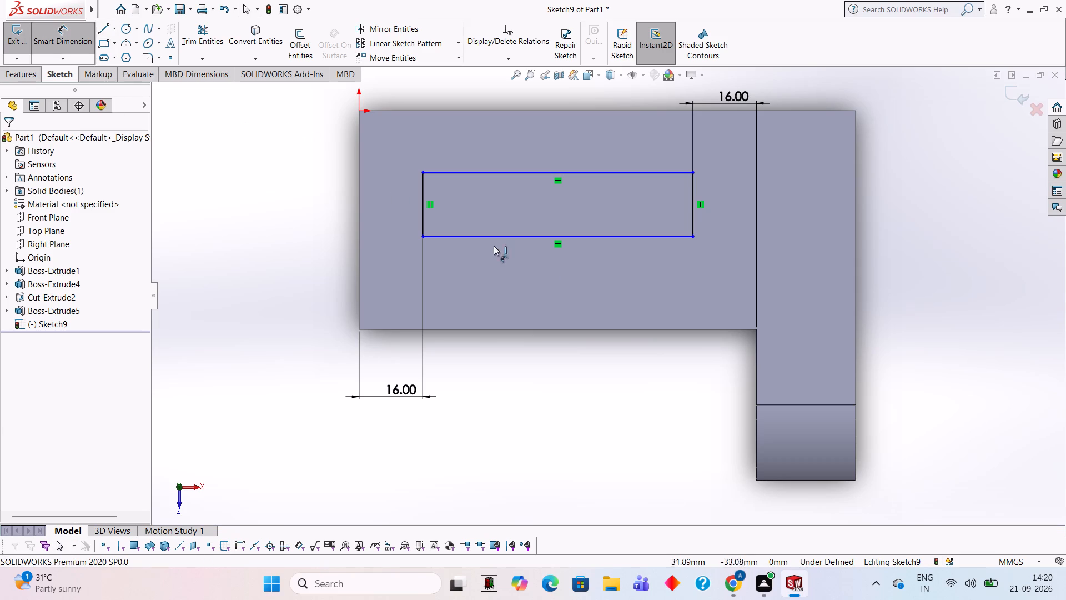
pyautogui.click(539, 236)
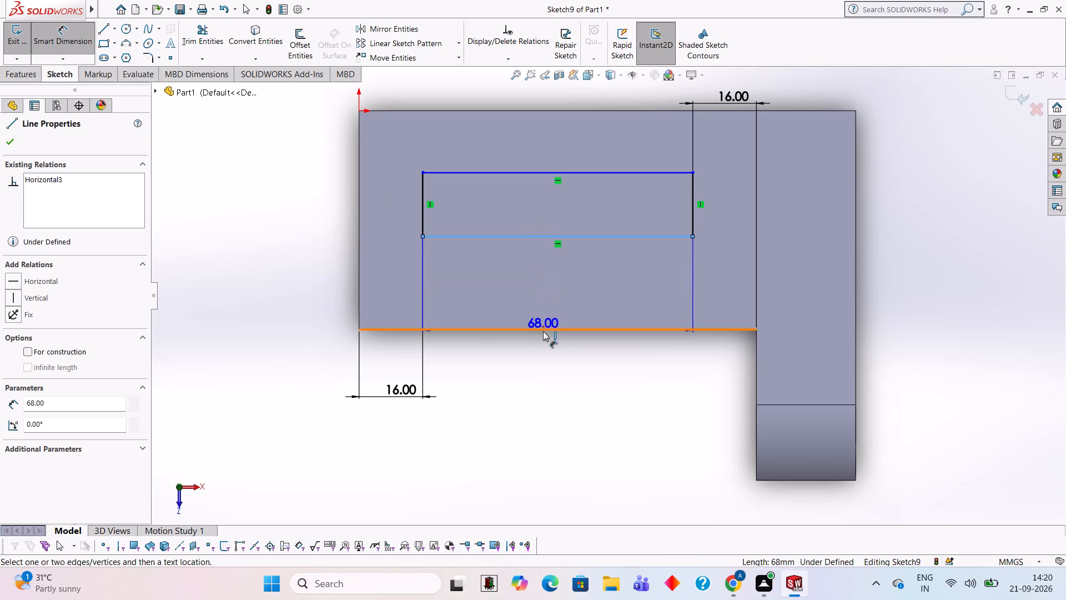
pyautogui.click(543, 331)
pyautogui.click(247, 278)
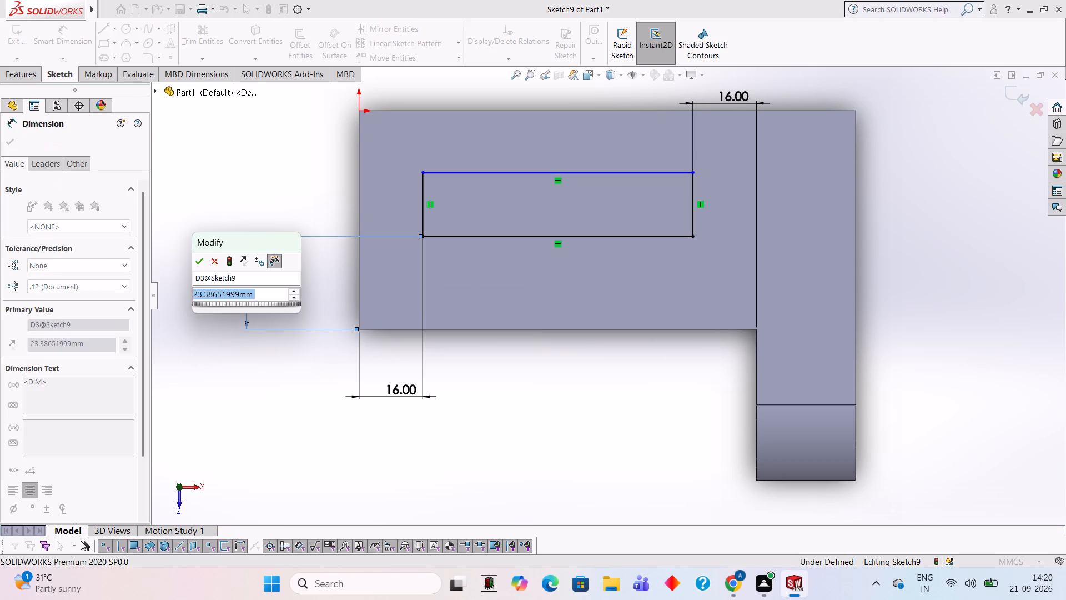
pyautogui.write('10')
pyautogui.press('Return')
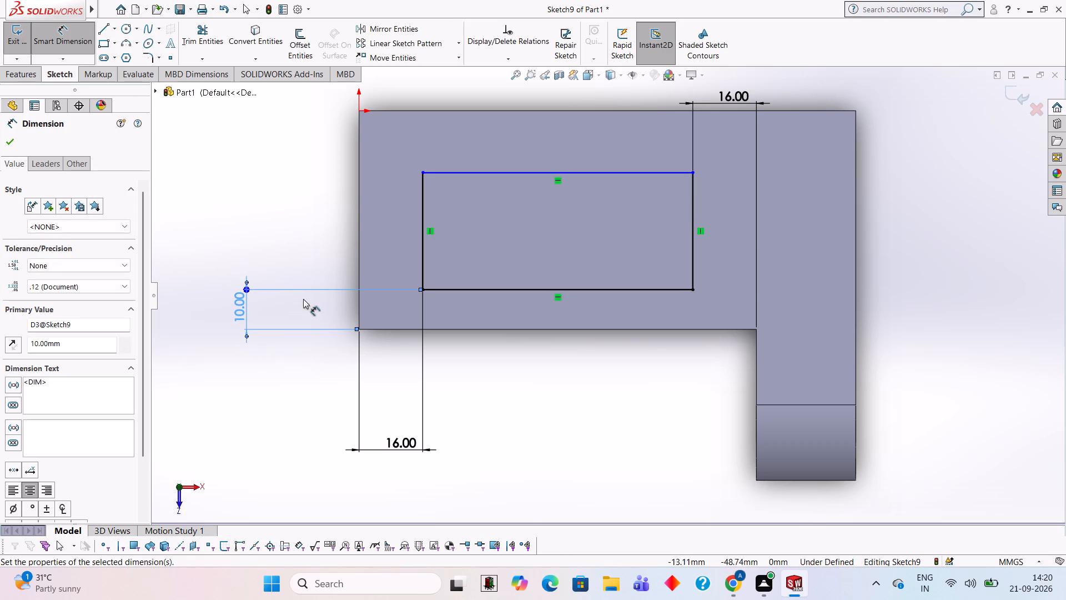
pyautogui.click(270, 193)
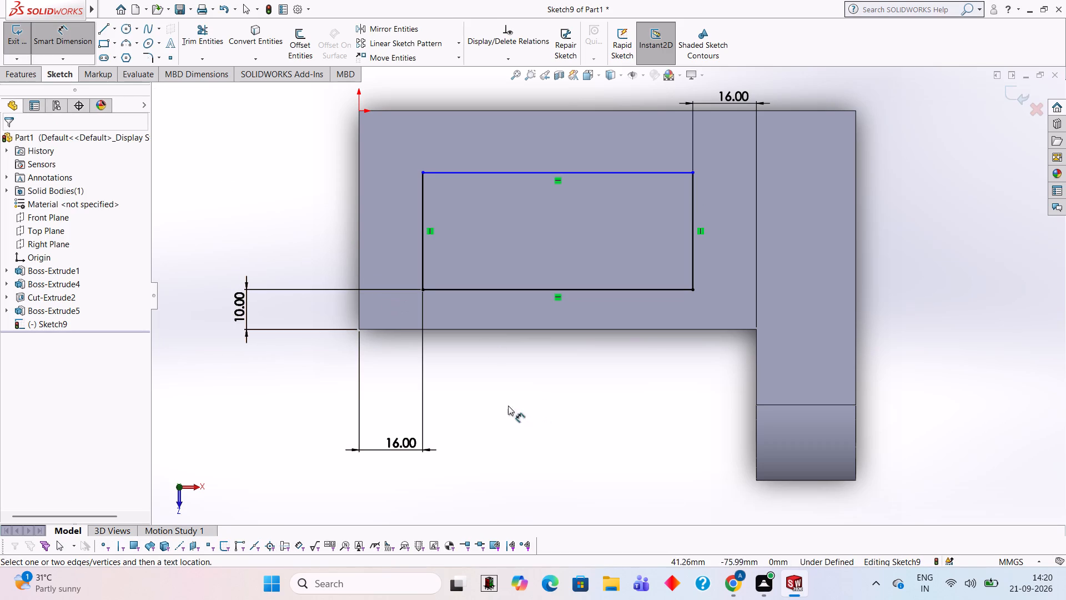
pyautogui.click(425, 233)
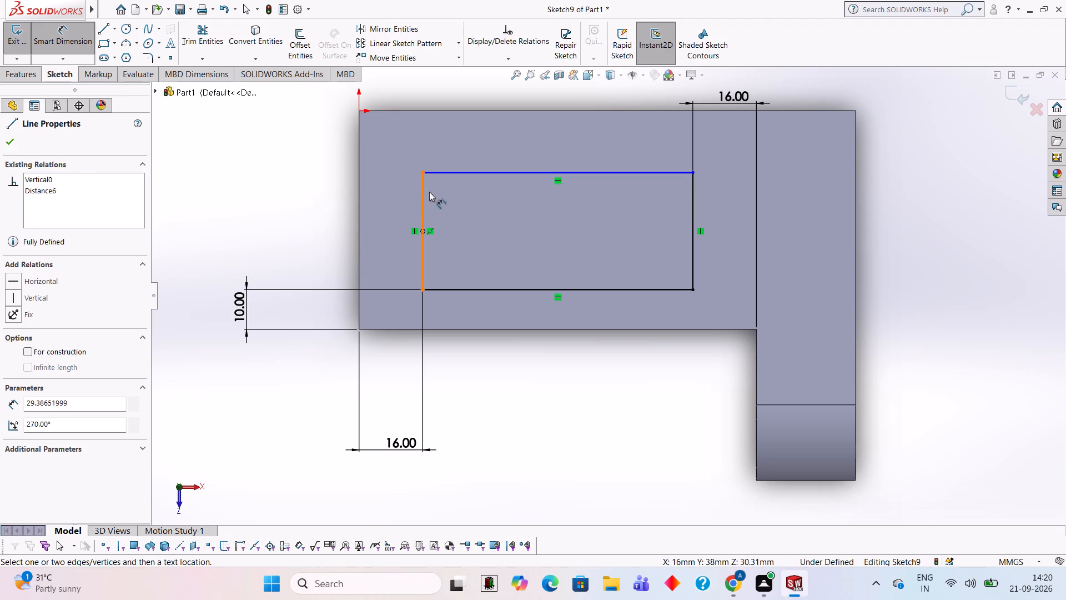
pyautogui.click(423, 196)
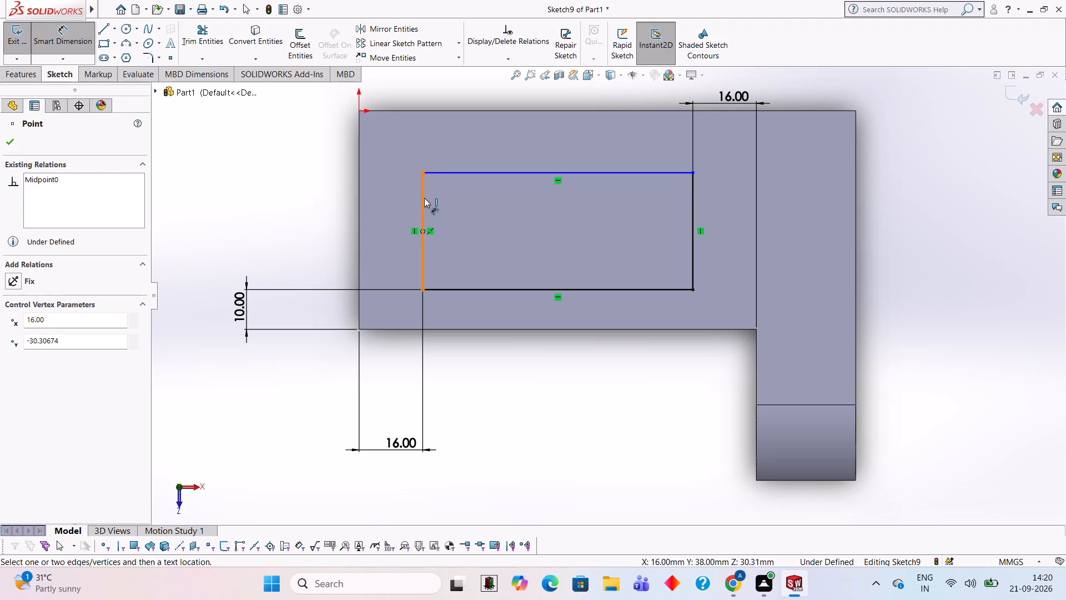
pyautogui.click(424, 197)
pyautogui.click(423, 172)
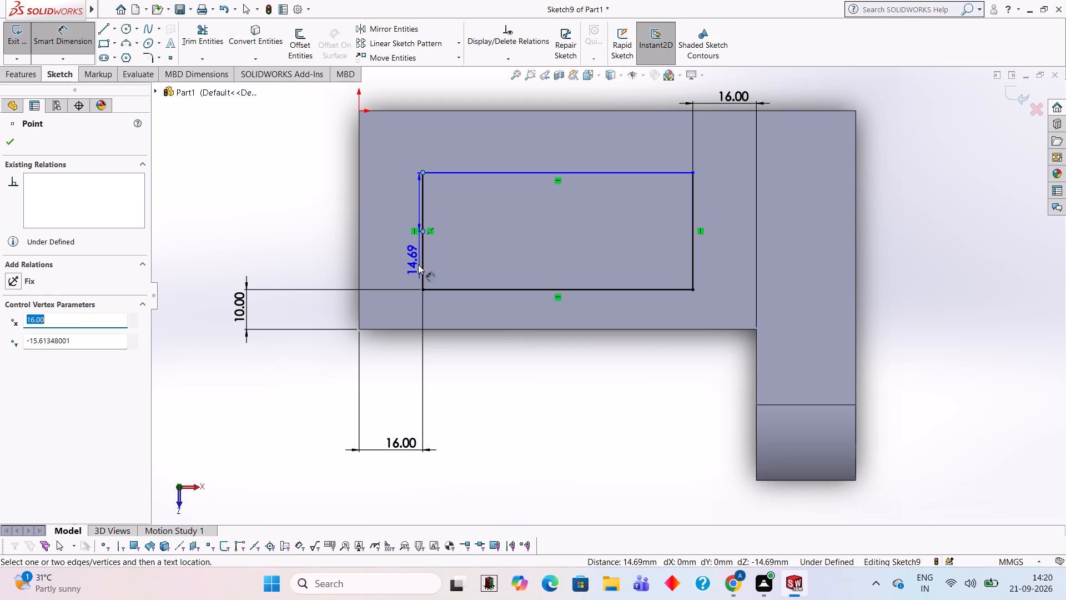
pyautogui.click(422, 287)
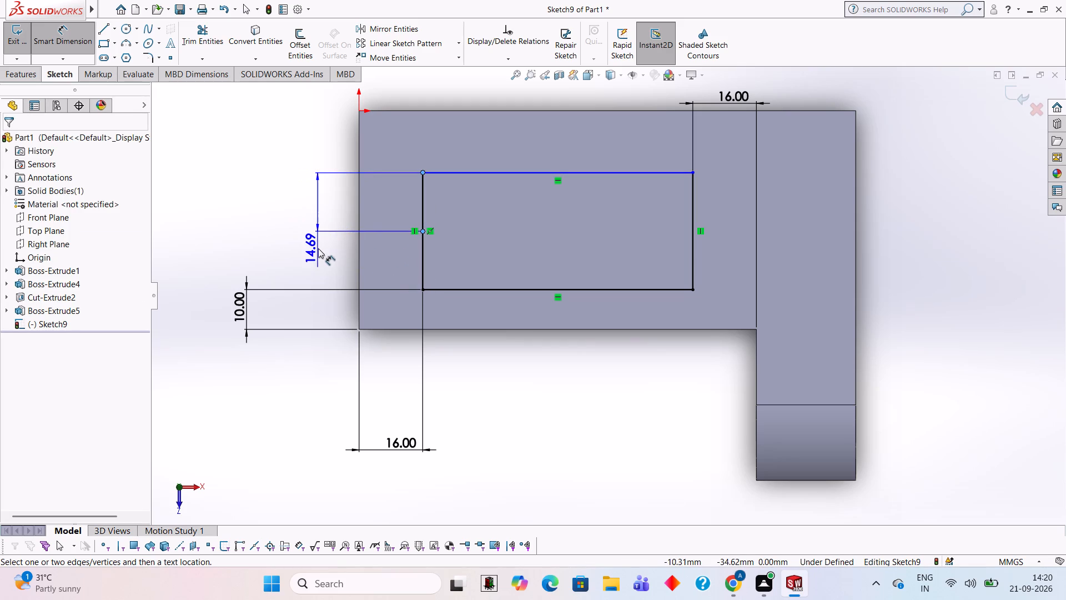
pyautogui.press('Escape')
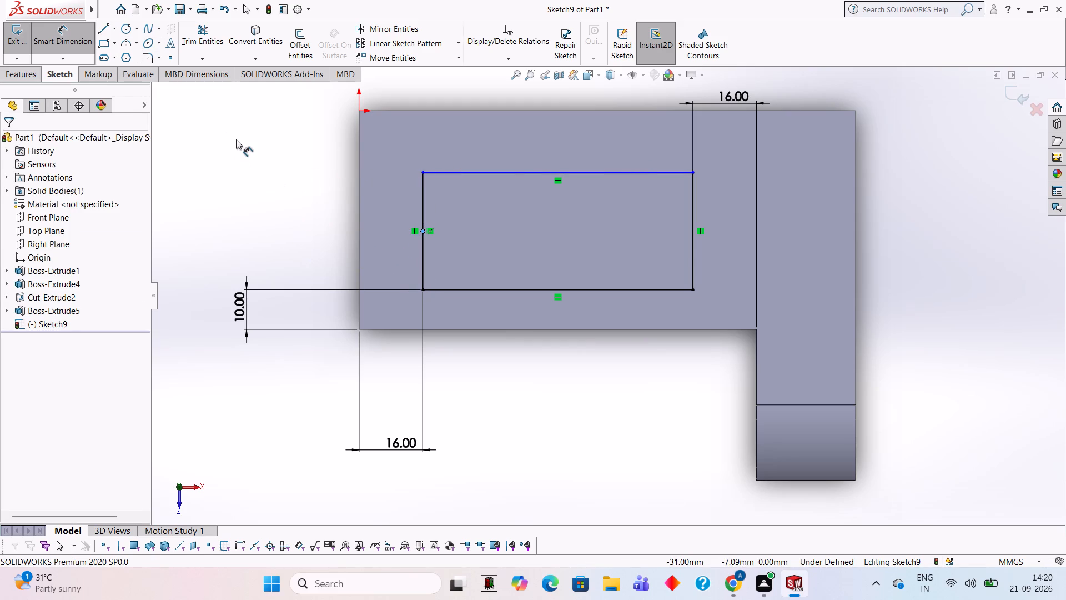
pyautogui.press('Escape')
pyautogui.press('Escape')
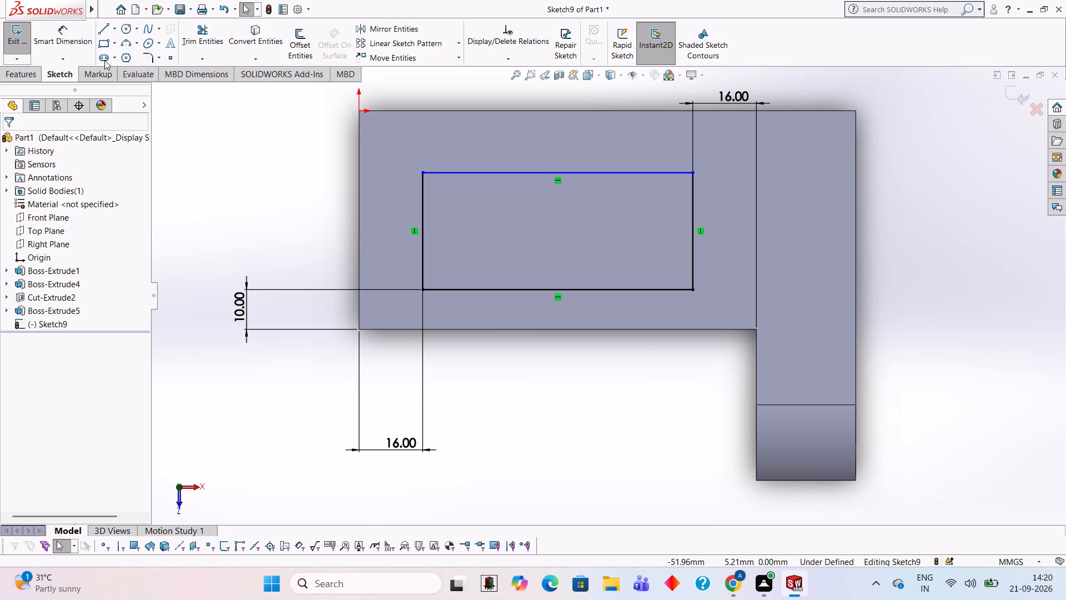
# Dimension the rectangle's width as 16 mm between the two end points of its short side at the web's free end.
pyautogui.moveTo(68, 38); pyautogui.dragTo(77, 43)
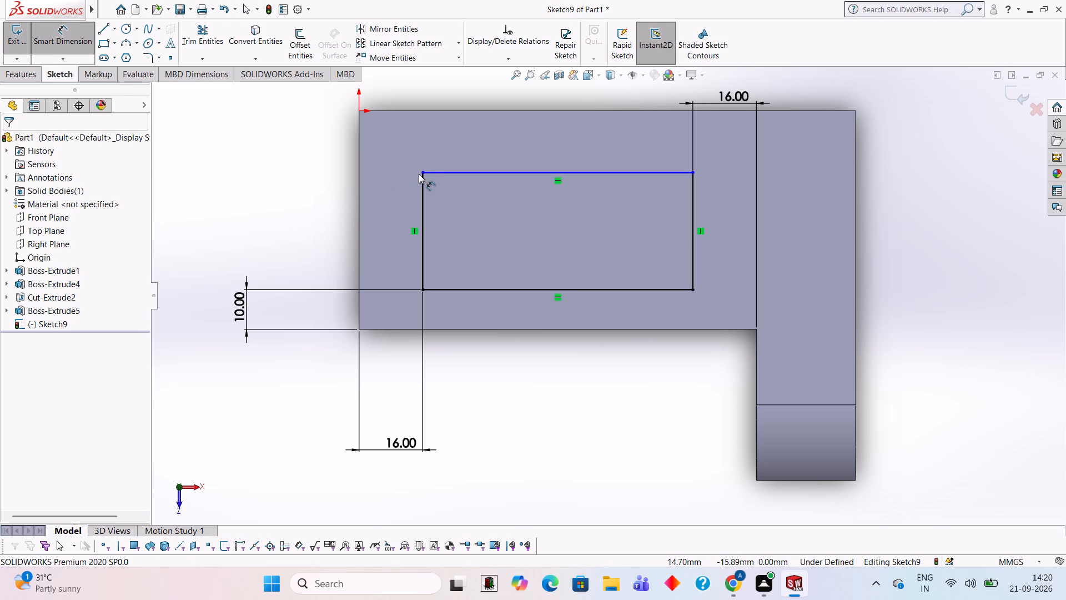
pyautogui.click(423, 172)
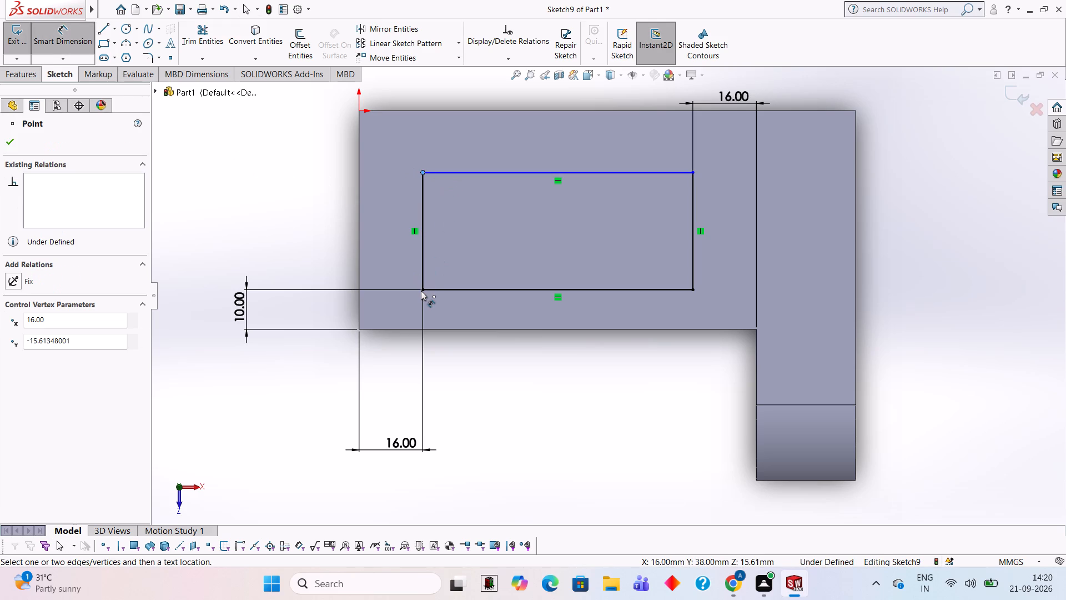
pyautogui.click(421, 289)
pyautogui.click(287, 238)
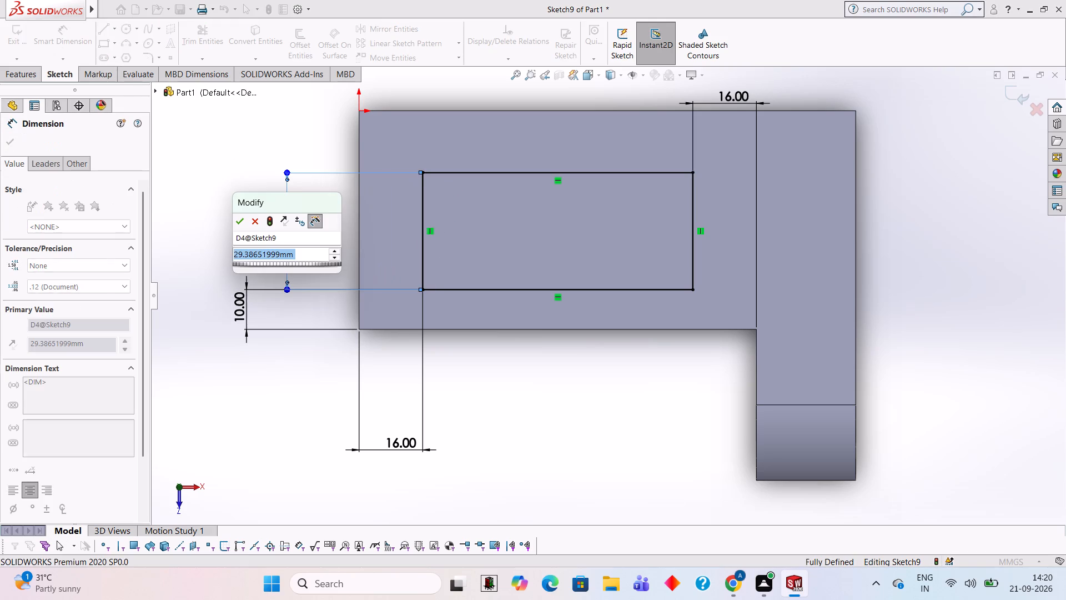
pyautogui.write('16')
pyautogui.press('Return')
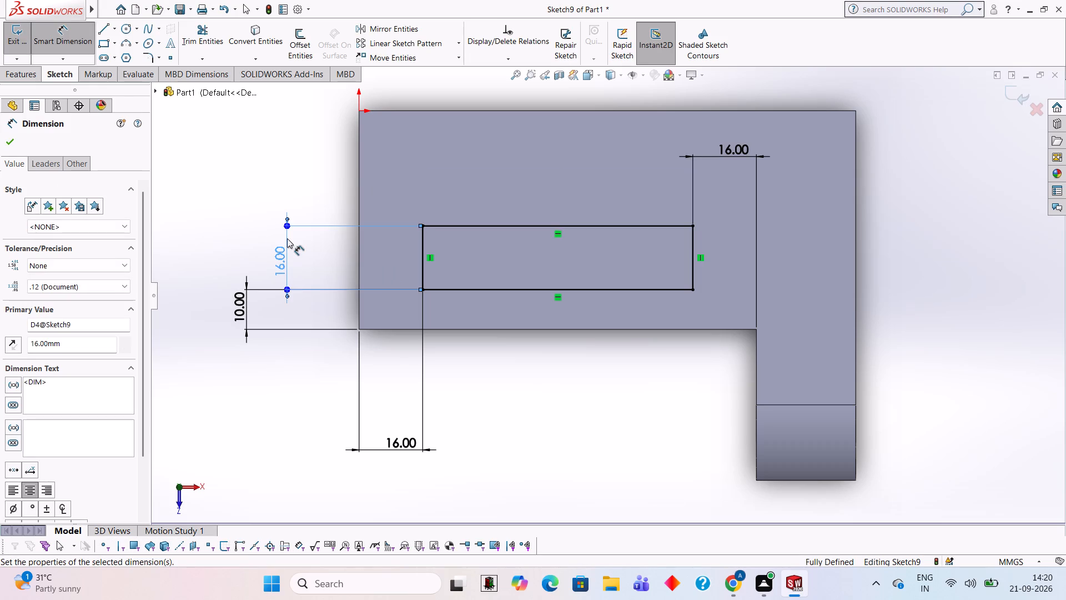
pyautogui.click(556, 408)
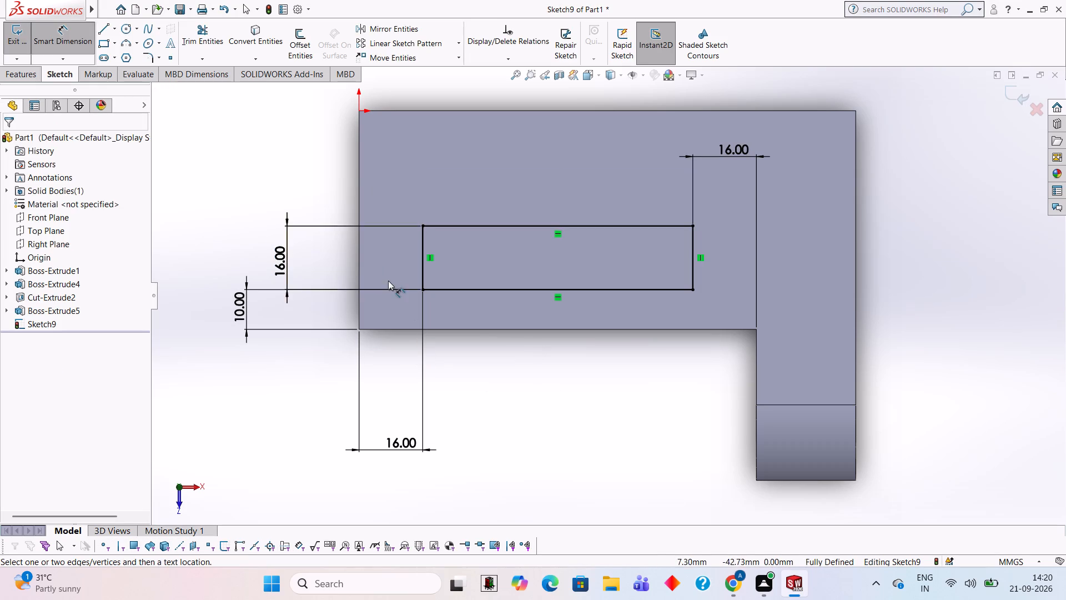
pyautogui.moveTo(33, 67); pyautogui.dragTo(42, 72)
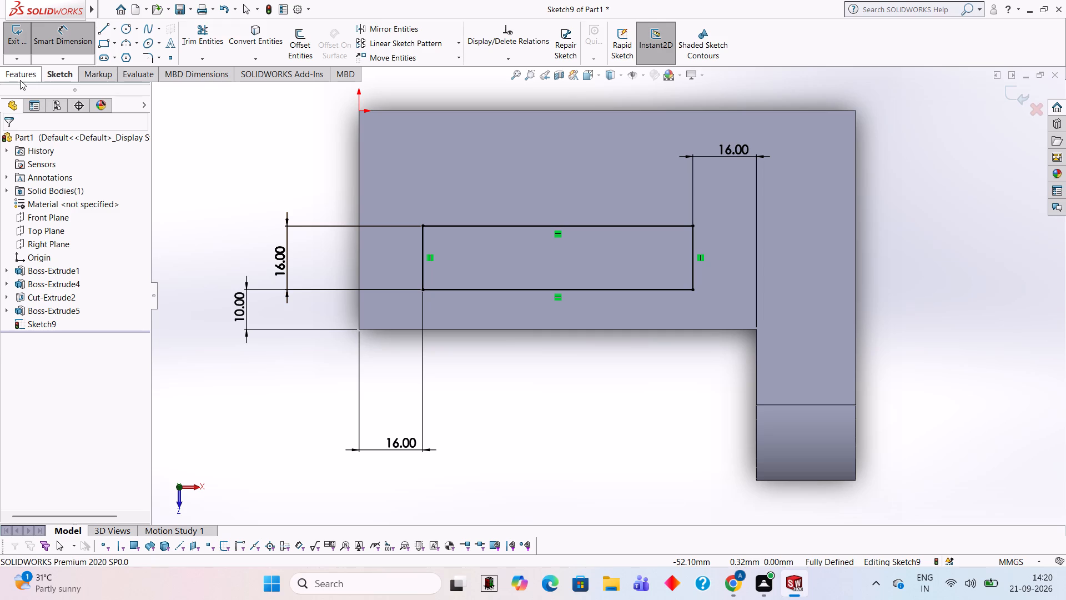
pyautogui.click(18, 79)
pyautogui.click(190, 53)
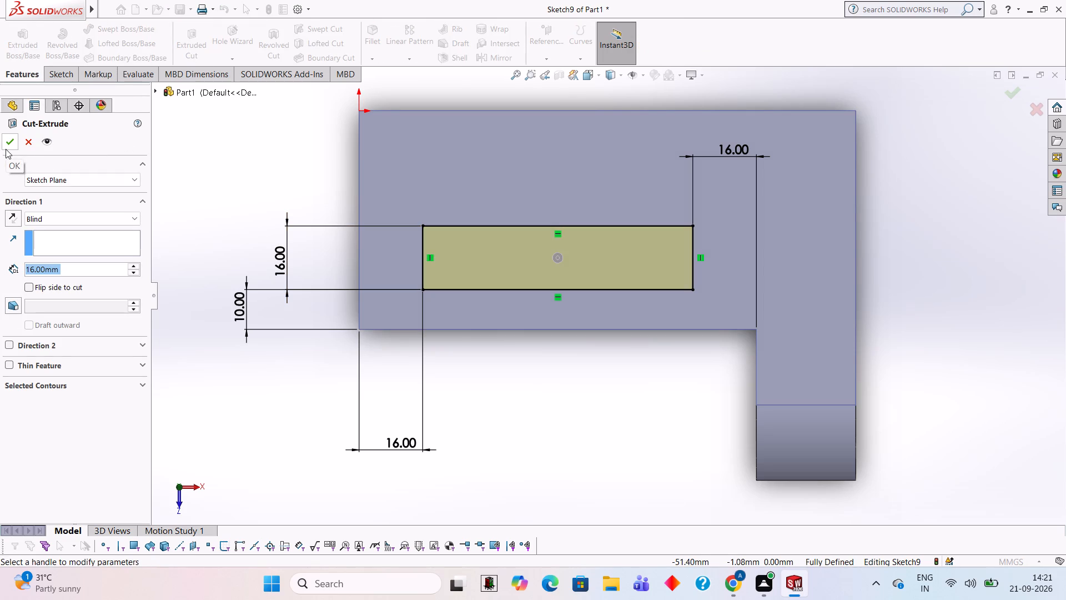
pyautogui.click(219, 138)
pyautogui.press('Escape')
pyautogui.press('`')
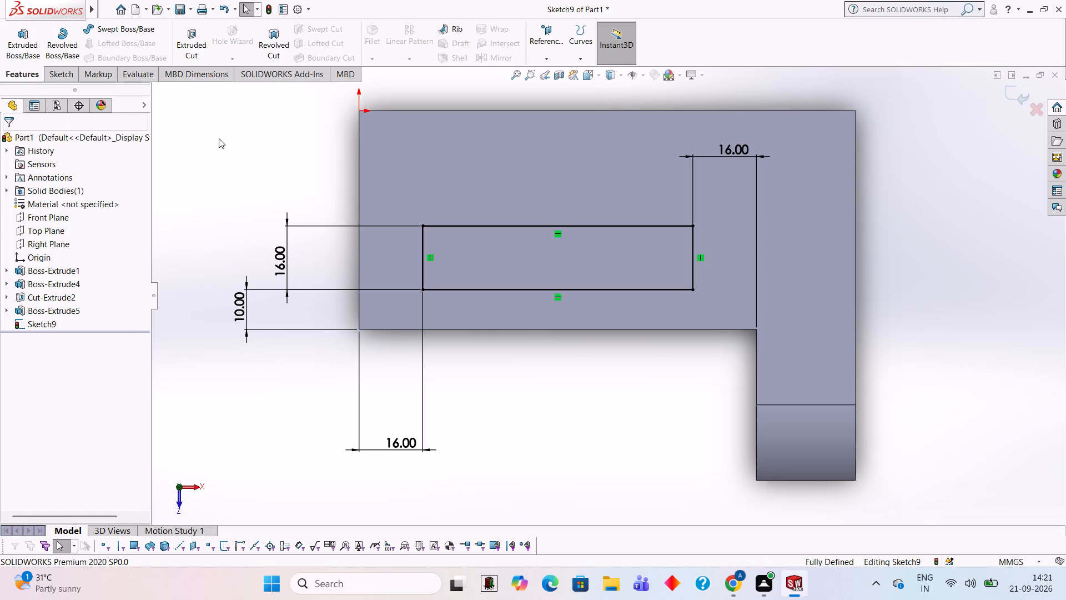
# Add a driven length dimension to the rectangle's long side nearest the web's edge.
pyautogui.click(71, 71)
pyautogui.click(69, 38)
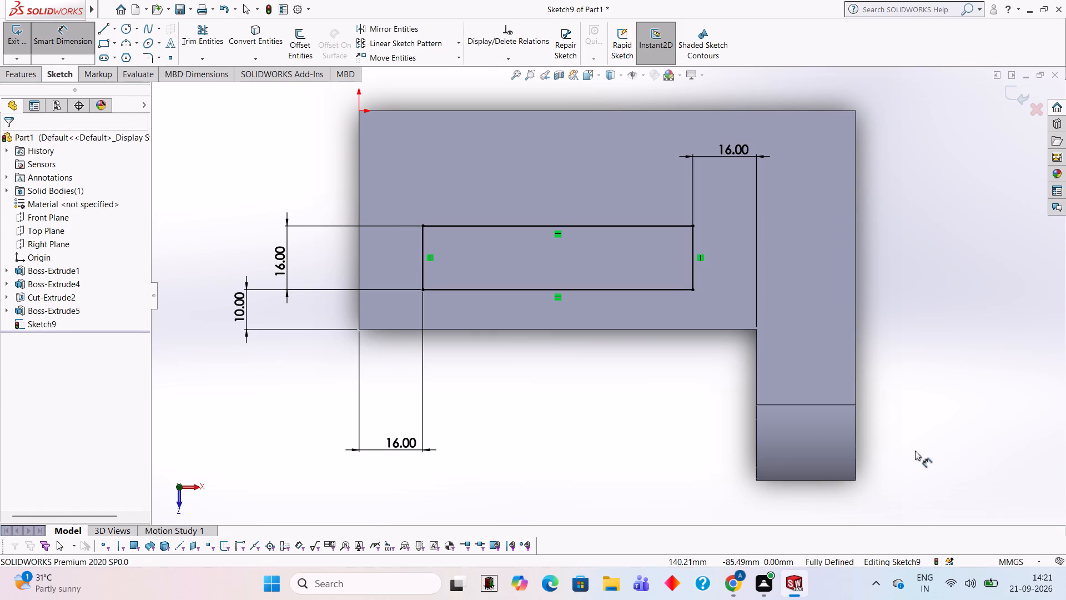
pyautogui.moveTo(874, 436); pyautogui.dragTo(768, 407)
pyautogui.click(681, 289)
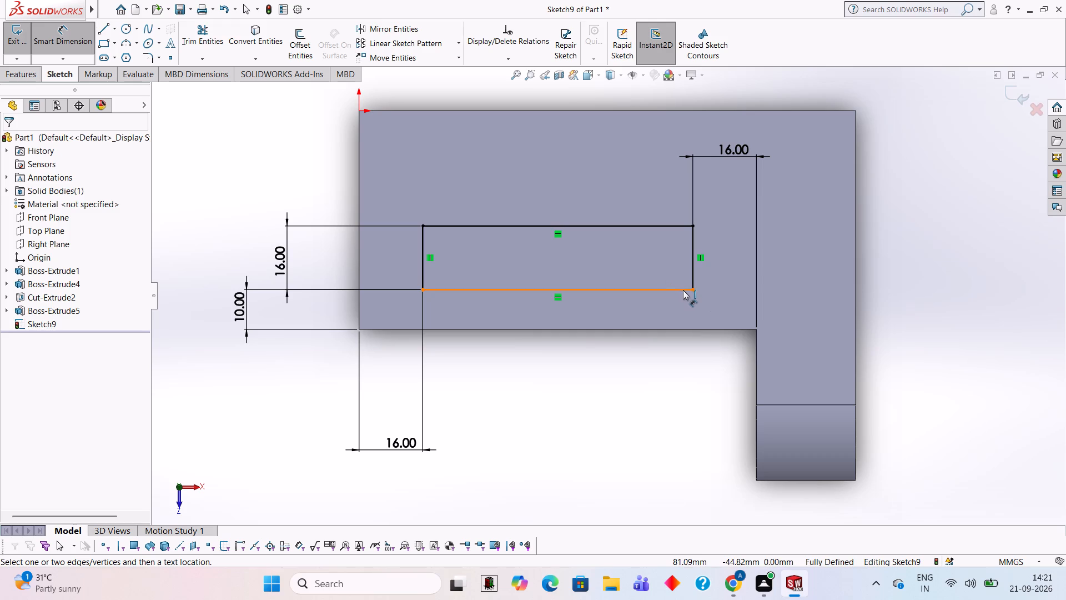
pyautogui.click(583, 407)
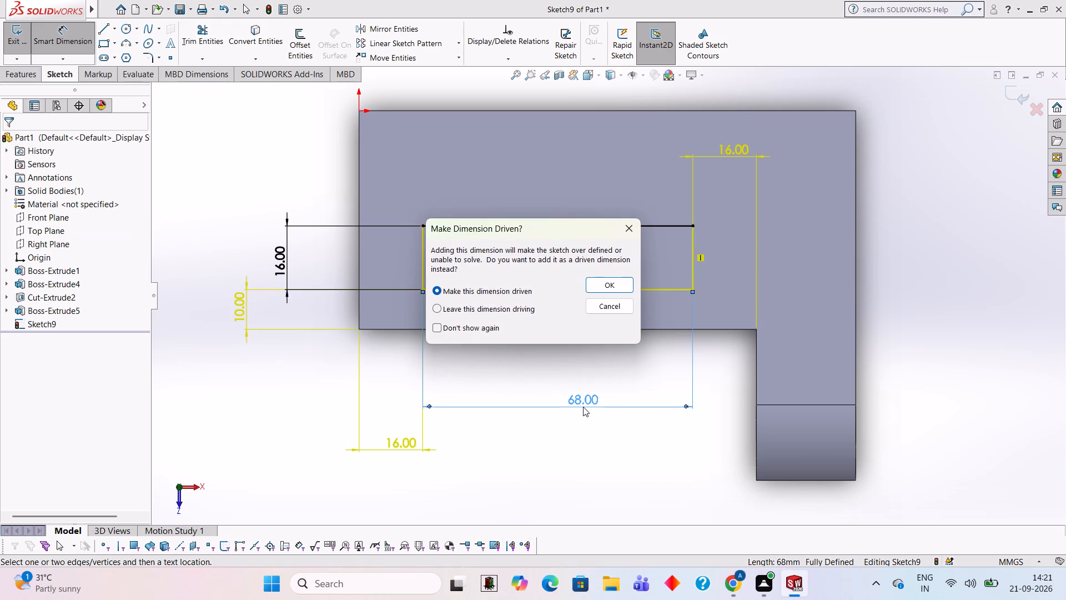
pyautogui.click(608, 280)
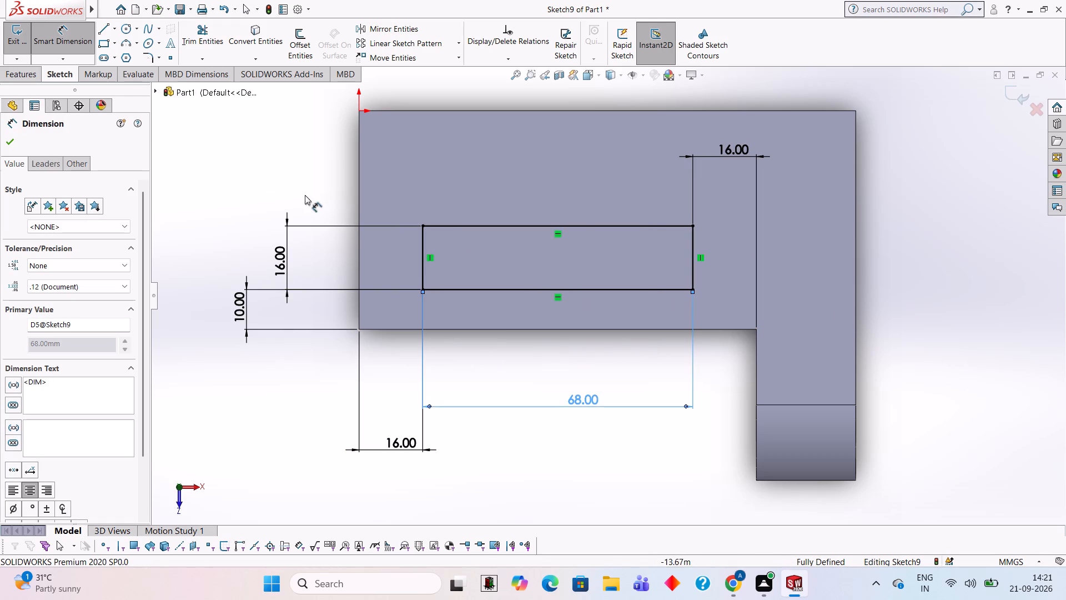
# Undo the rectangle's driven length dimension, its 16 mm width dimension and its 10 mm offset from the web's long edge.
pyautogui.hotkey('ctrl', 'z')
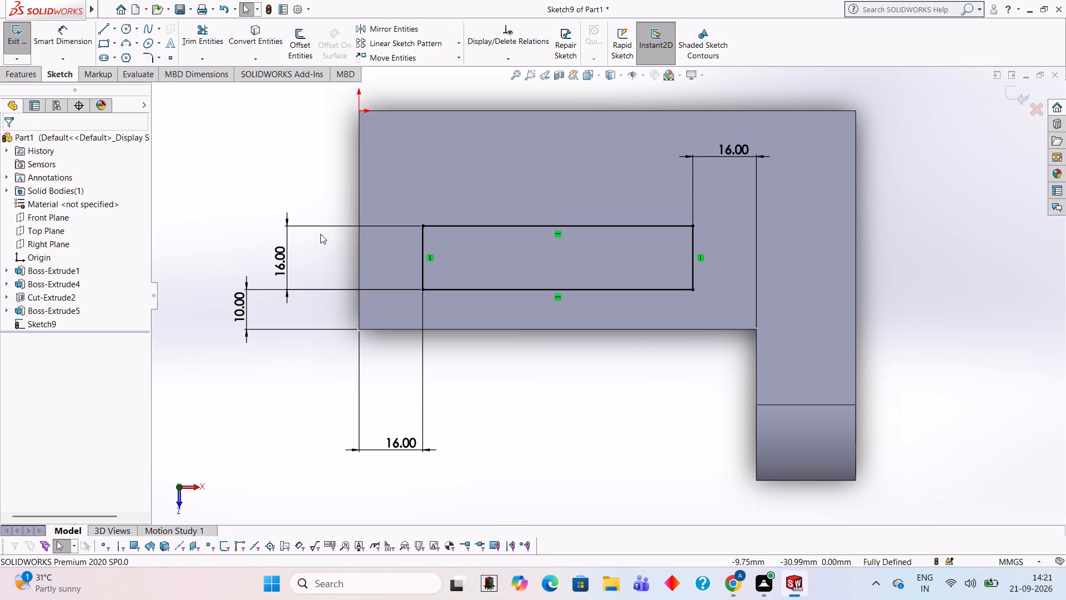
pyautogui.hotkey('ctrl', 'z')
pyautogui.hotkey('ctrl', 'z')
pyautogui.hotkey('ctrl', 'z')
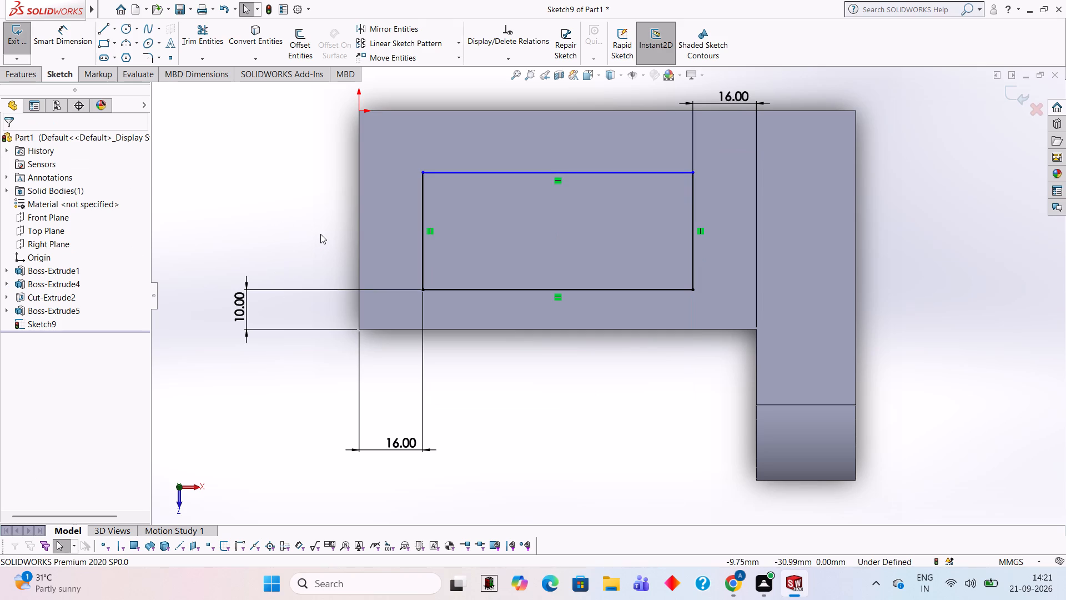
pyautogui.hotkey('ctrl', 'z')
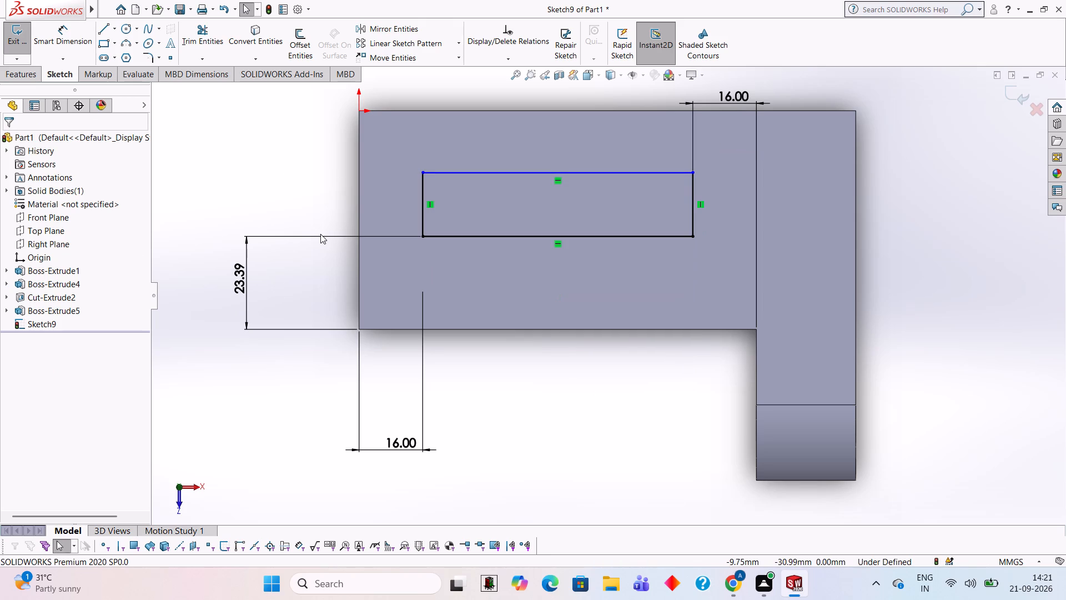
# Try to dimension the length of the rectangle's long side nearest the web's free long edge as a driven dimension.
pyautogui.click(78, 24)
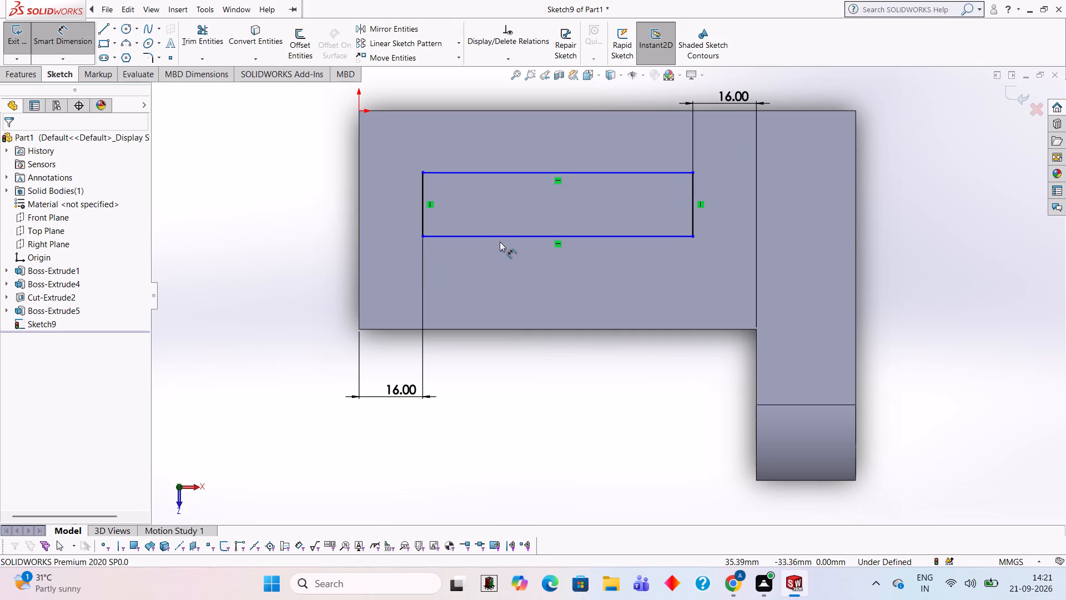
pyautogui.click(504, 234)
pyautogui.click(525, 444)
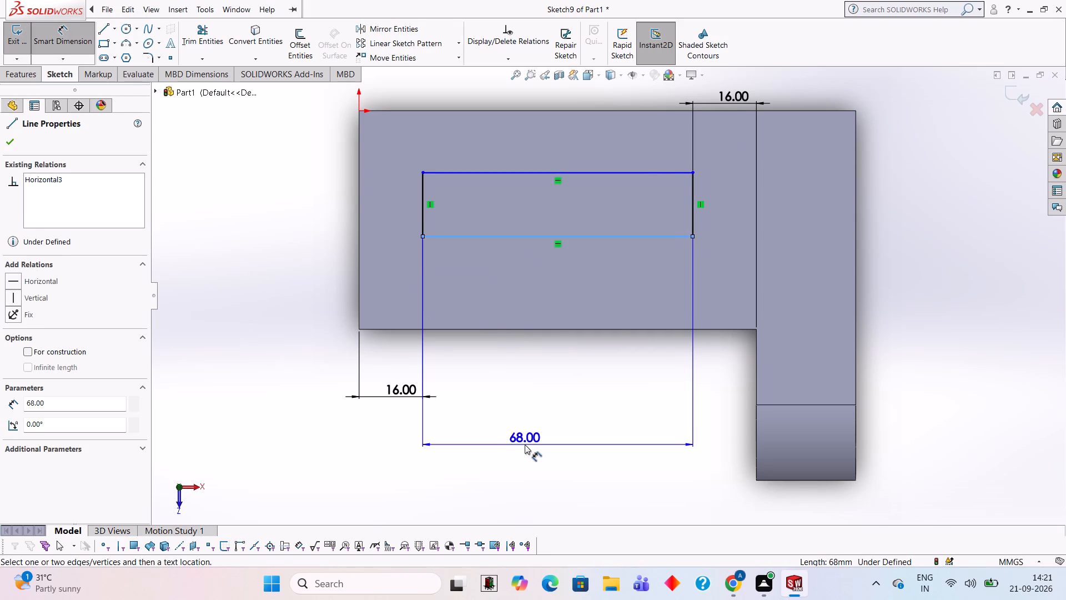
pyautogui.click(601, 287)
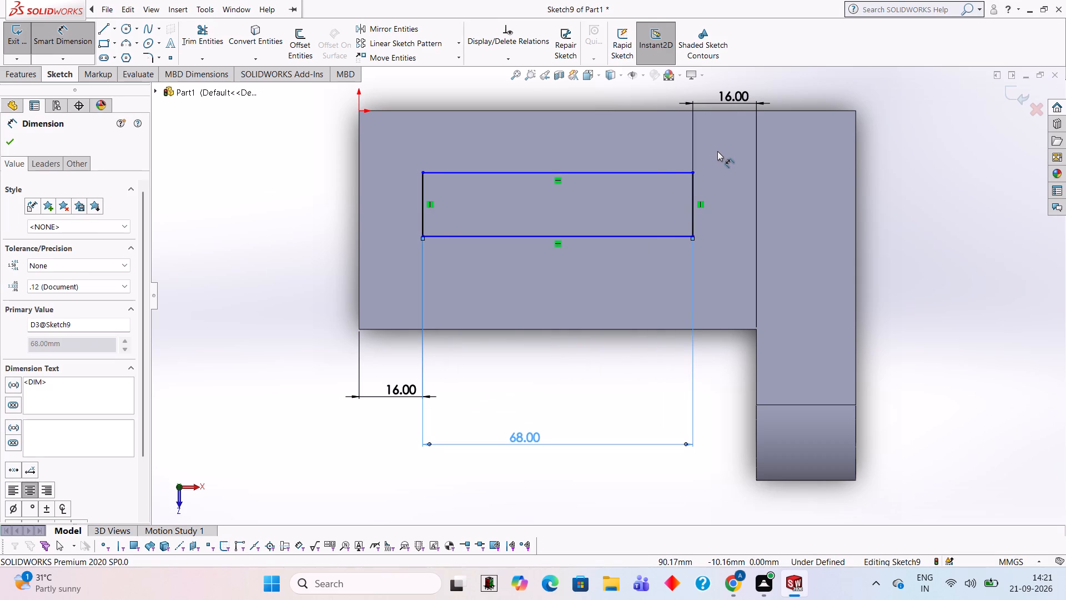
# Undo the length dimension and the rectangle's earlier position dimensions until the rectangle carries no dimensions.
pyautogui.hotkey('ctrl', 'z')
pyautogui.hotkey('ctrl', 'z')
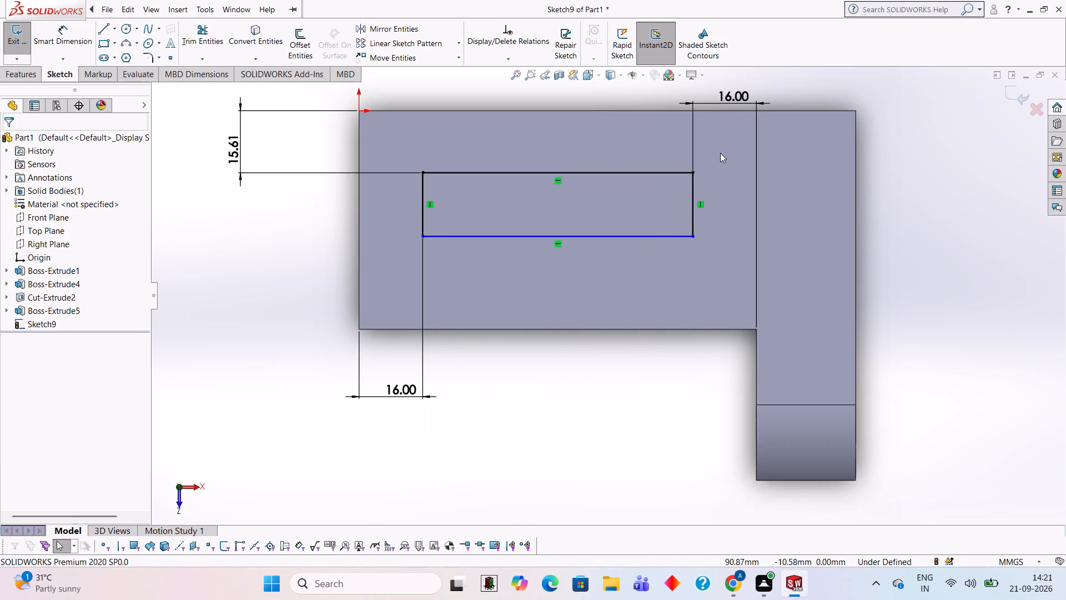
pyautogui.hotkey('ctrl', 'z')
pyautogui.hotkey('ctrl', 'z')
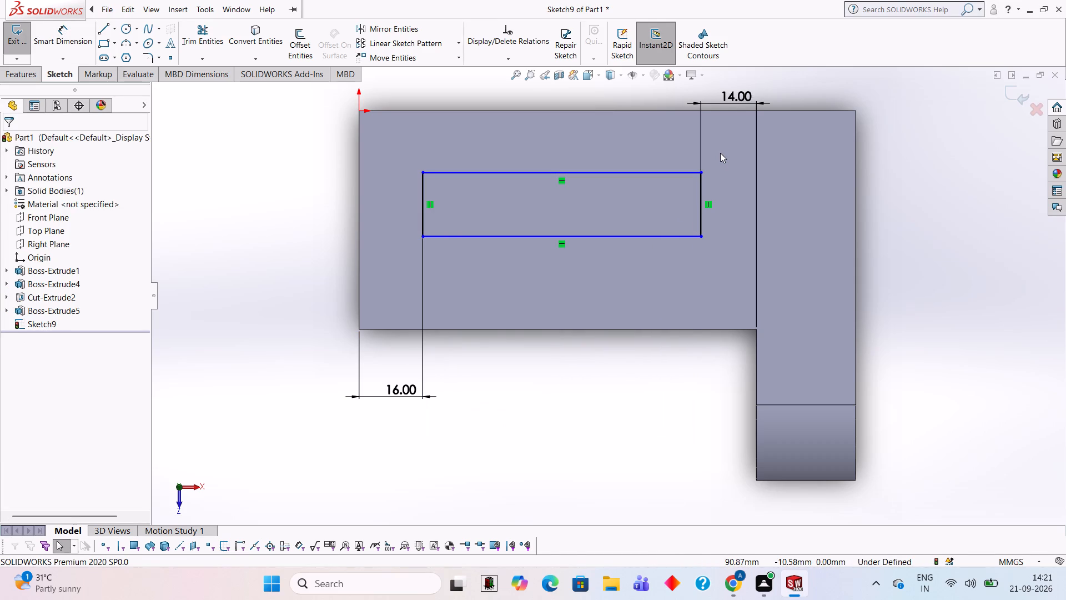
pyautogui.hotkey('ctrl', 'z')
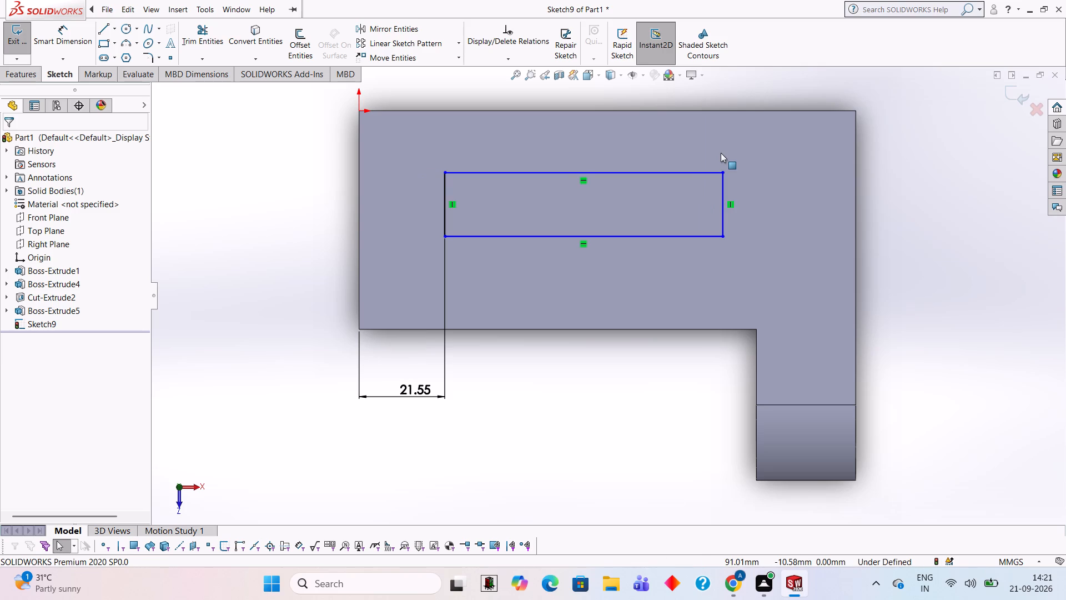
pyautogui.hotkey('ctrl', 'z')
pyautogui.hotkey('ctrl', 'z')
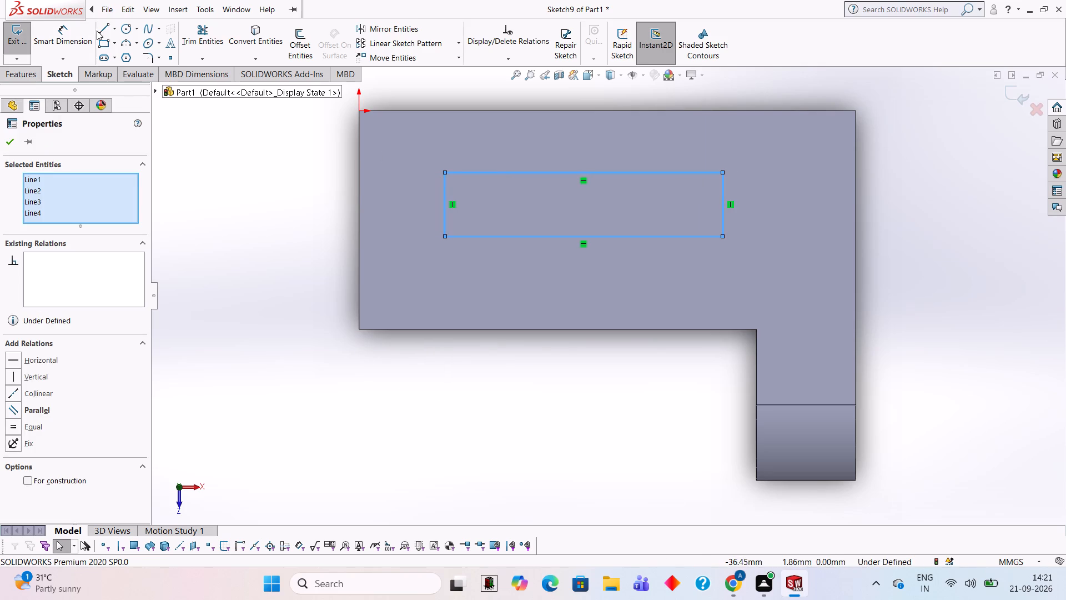
# Dimension the rectangle's long side nearest the web's free long edge as 70 mm.
pyautogui.click(86, 26)
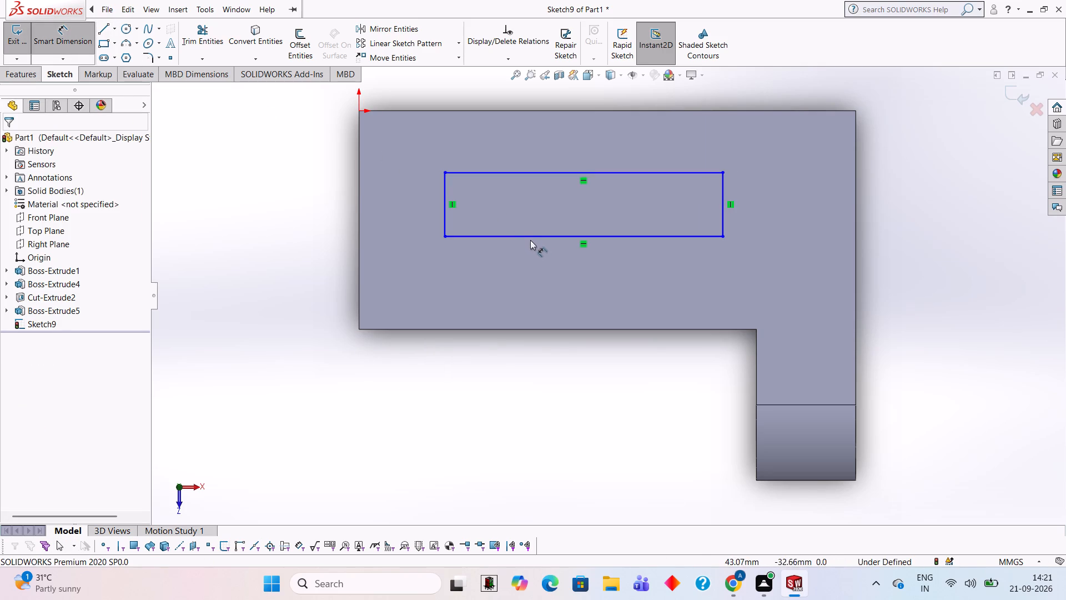
pyautogui.click(525, 238)
pyautogui.click(553, 429)
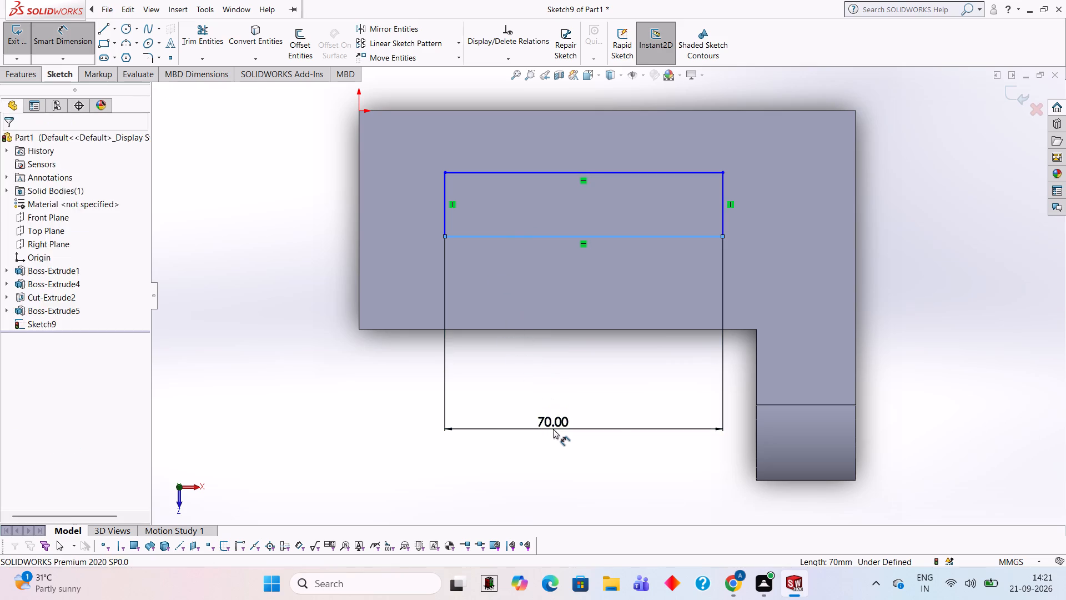
pyautogui.click(502, 414)
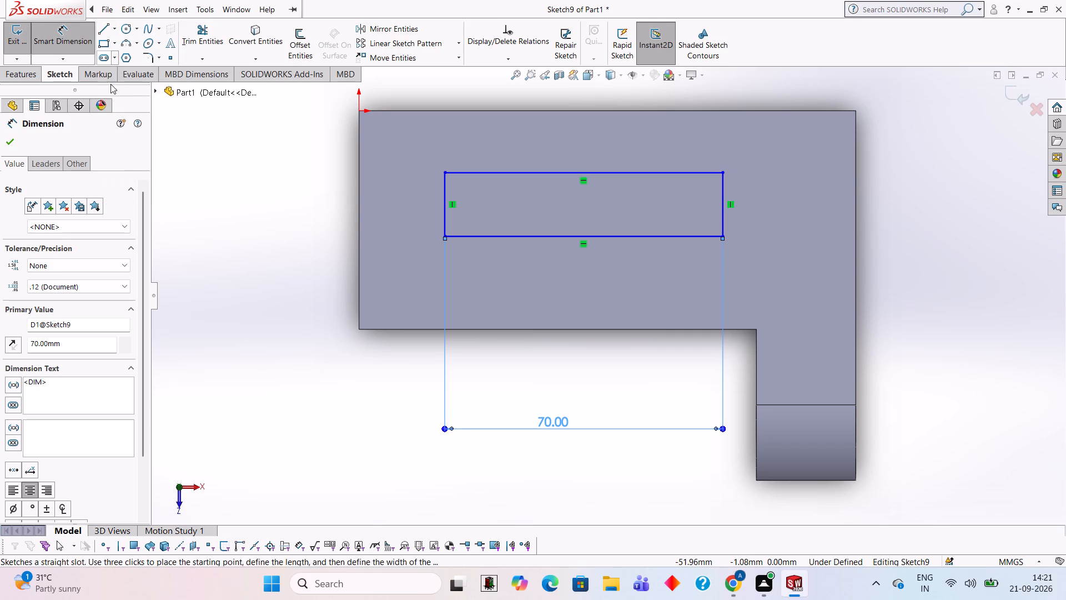
# Dimension the rectangle's short side at the web's free end as 16 mm.
pyautogui.moveTo(83, 32); pyautogui.dragTo(88, 33)
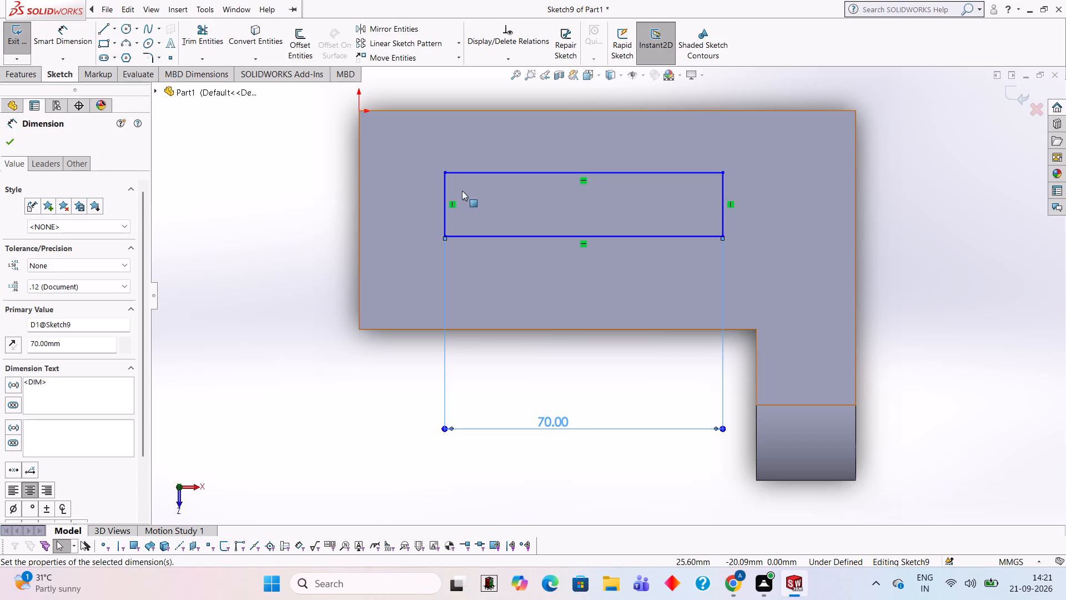
pyautogui.click(443, 194)
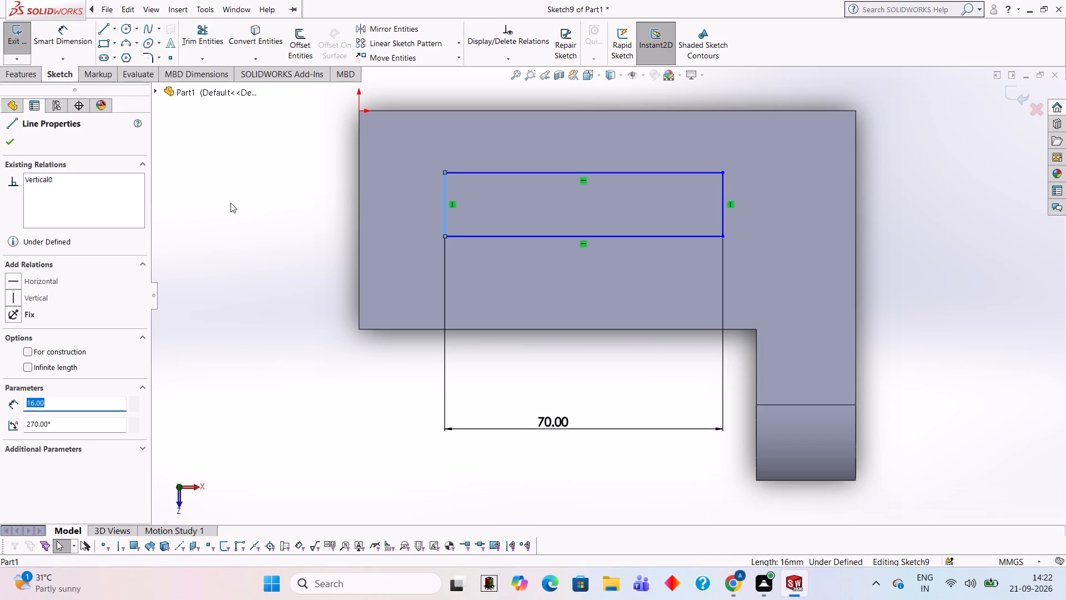
pyautogui.click(78, 47)
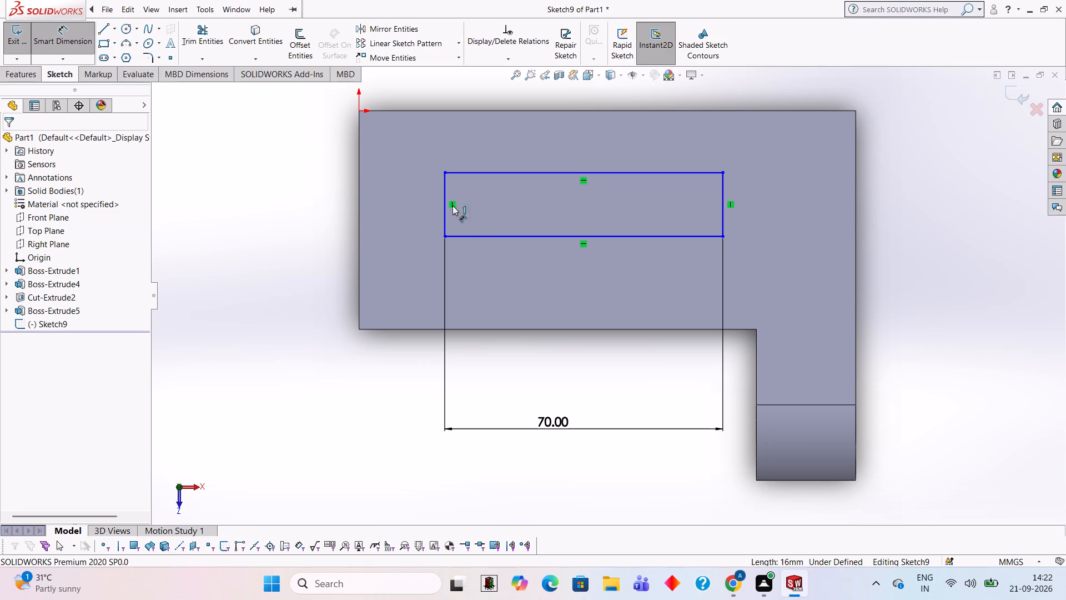
pyautogui.click(444, 202)
pyautogui.click(252, 203)
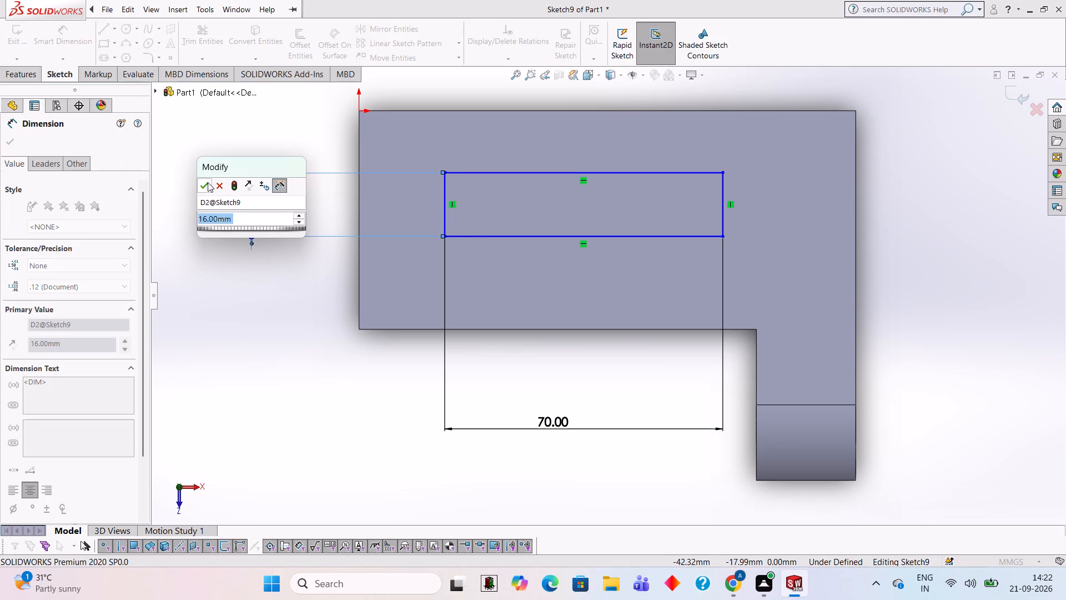
pyautogui.click(208, 182)
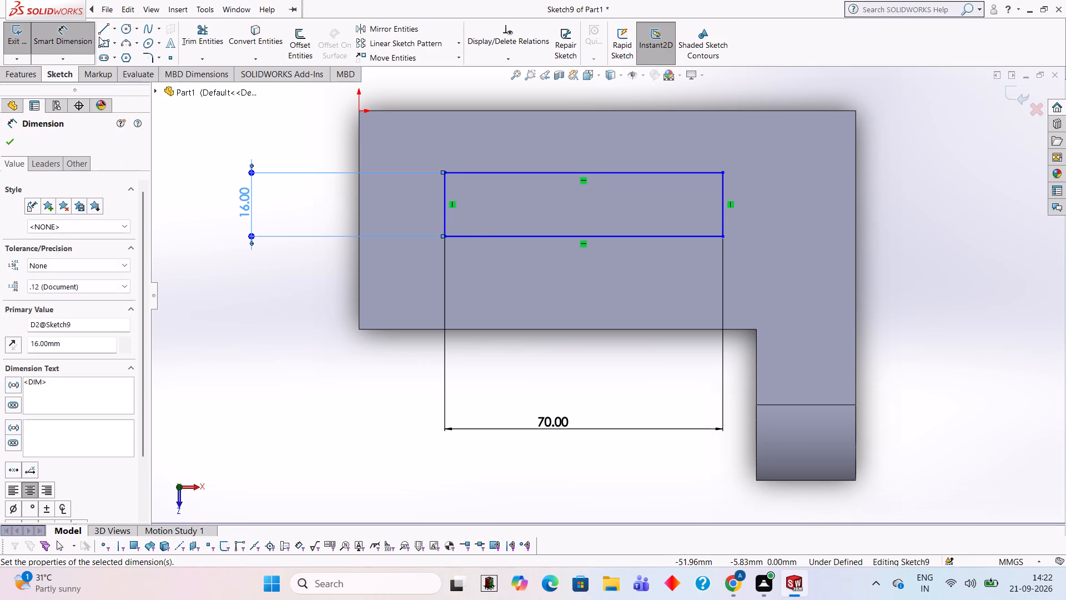
# Dimension the rectangle's nearer long side 10 mm from the web's free long edge.
pyautogui.click(512, 237)
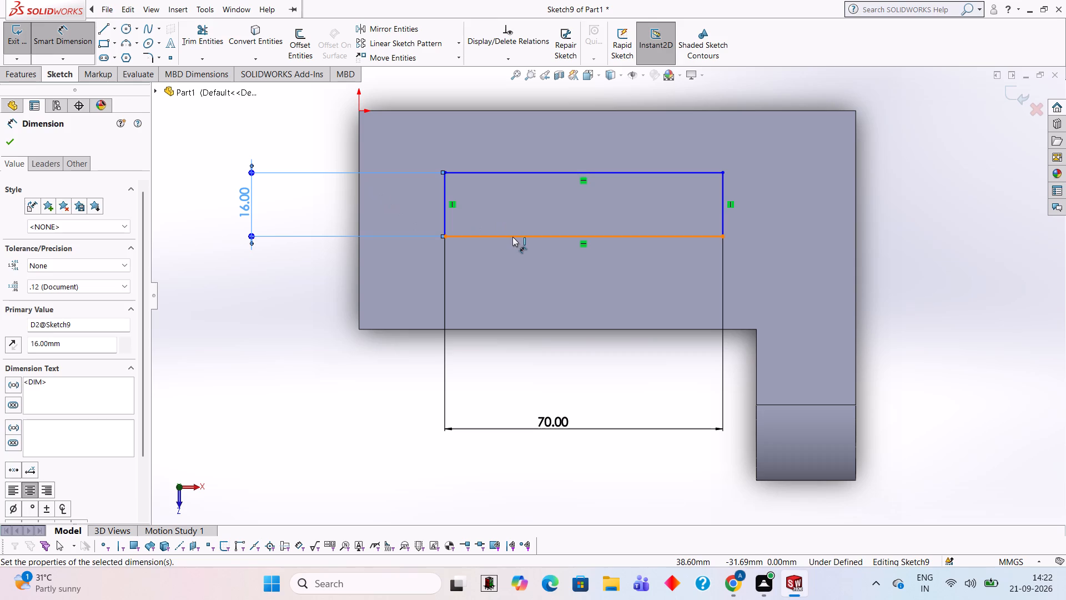
pyautogui.click(529, 328)
pyautogui.click(309, 304)
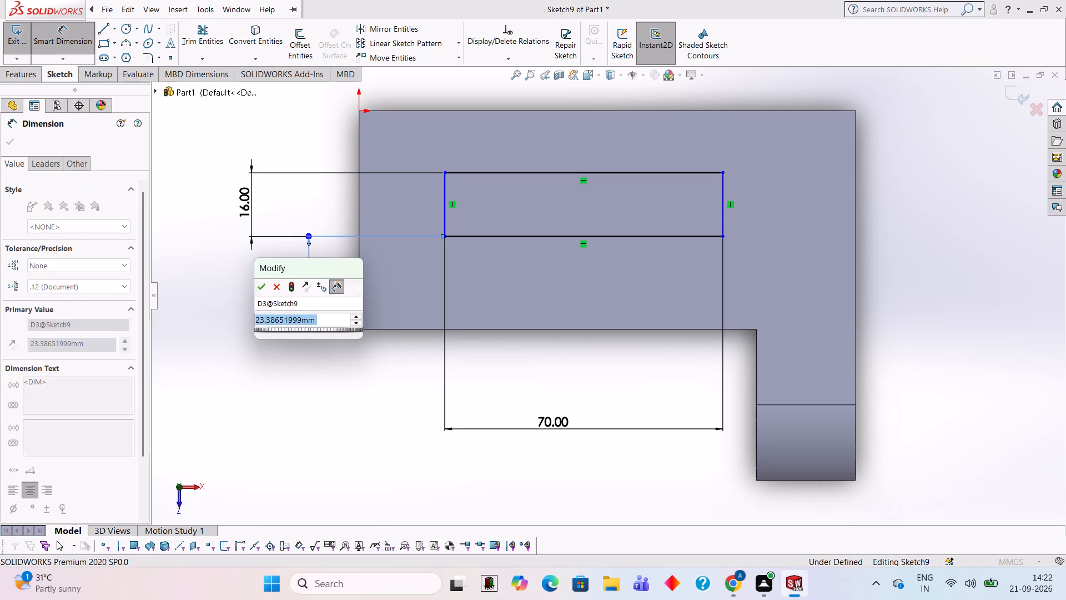
pyautogui.write('10')
pyautogui.press('Return')
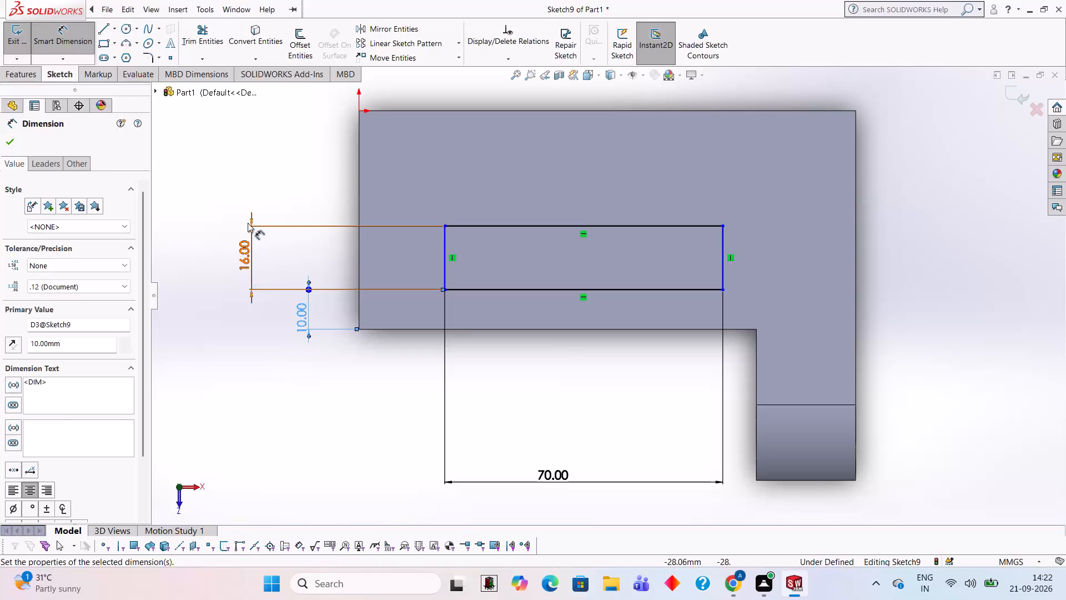
# Dimension the rectangle's short side 16 mm from the web's free end edge, farthest from the arm.
pyautogui.click(443, 267)
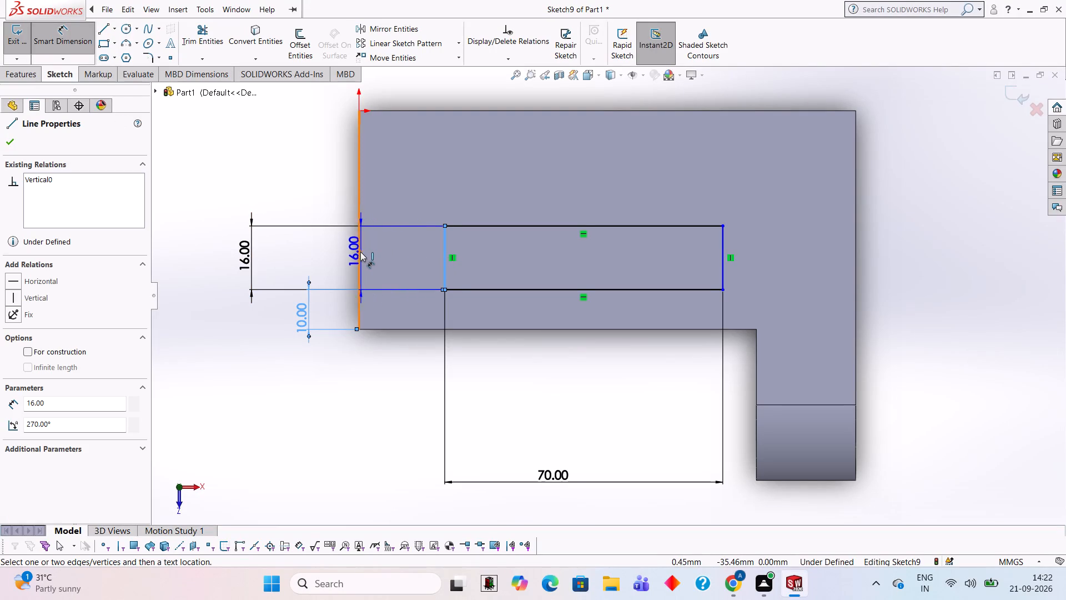
pyautogui.click(360, 252)
pyautogui.click(406, 388)
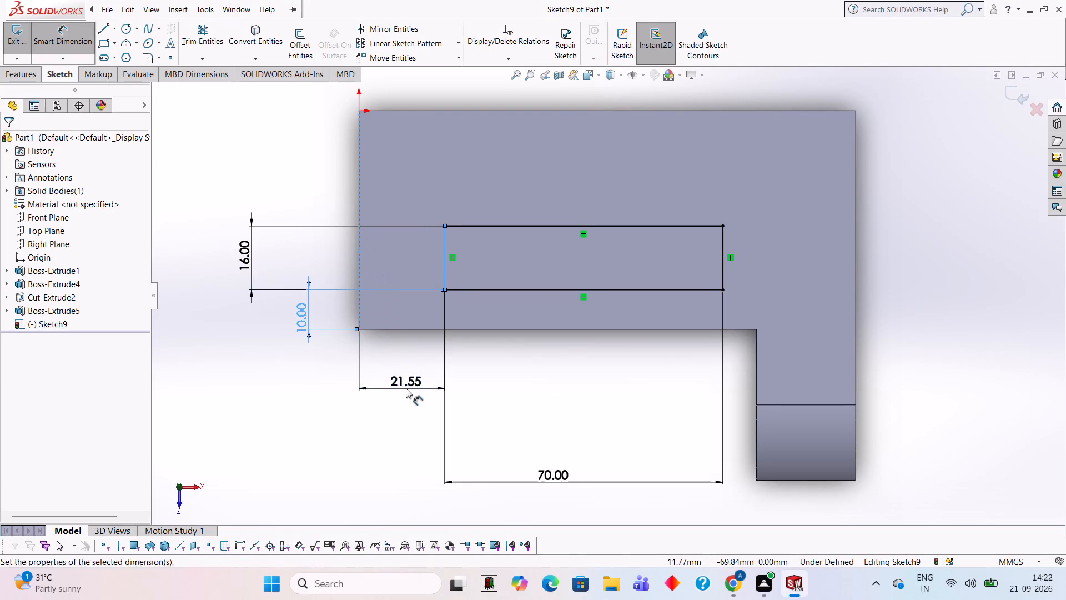
pyautogui.write('16')
pyautogui.press('Return')
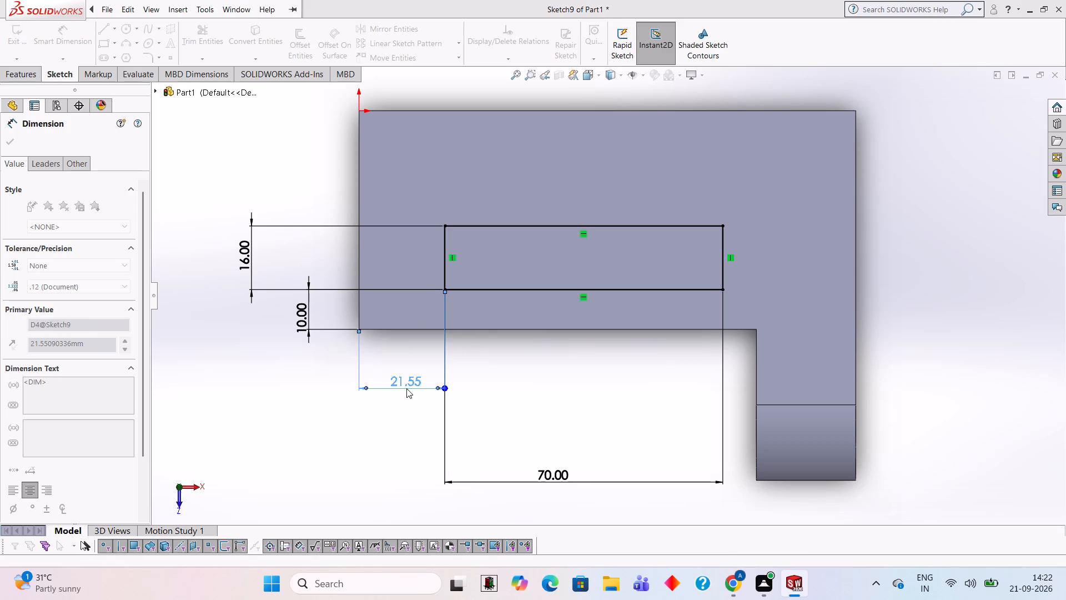
pyautogui.click(527, 420)
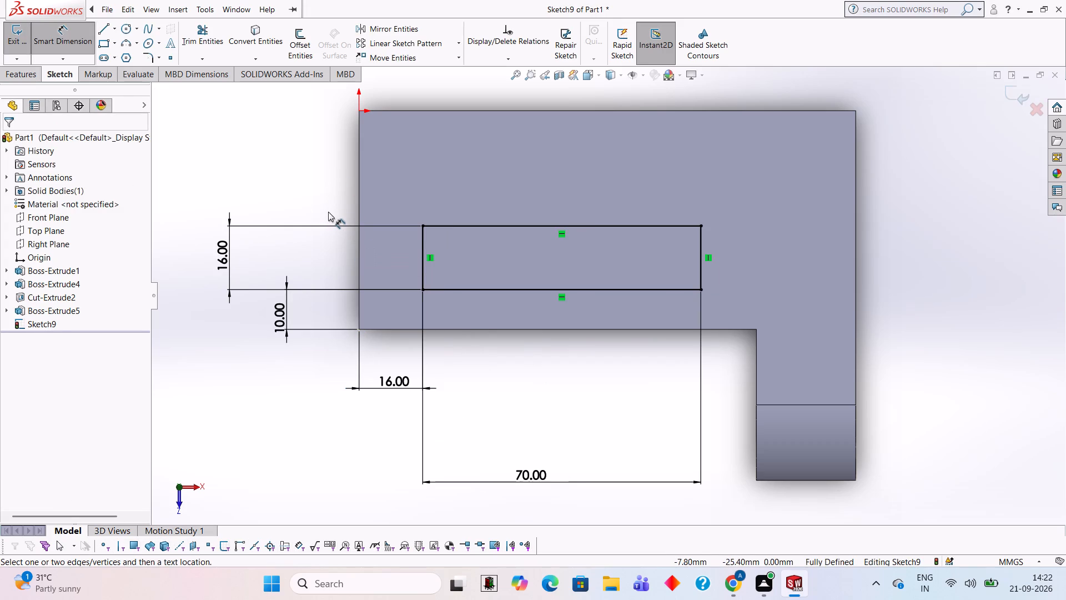
# Cut the rectangle through the web with a blind 16 mm Extruded Cut.
pyautogui.click(40, 73)
pyautogui.click(184, 52)
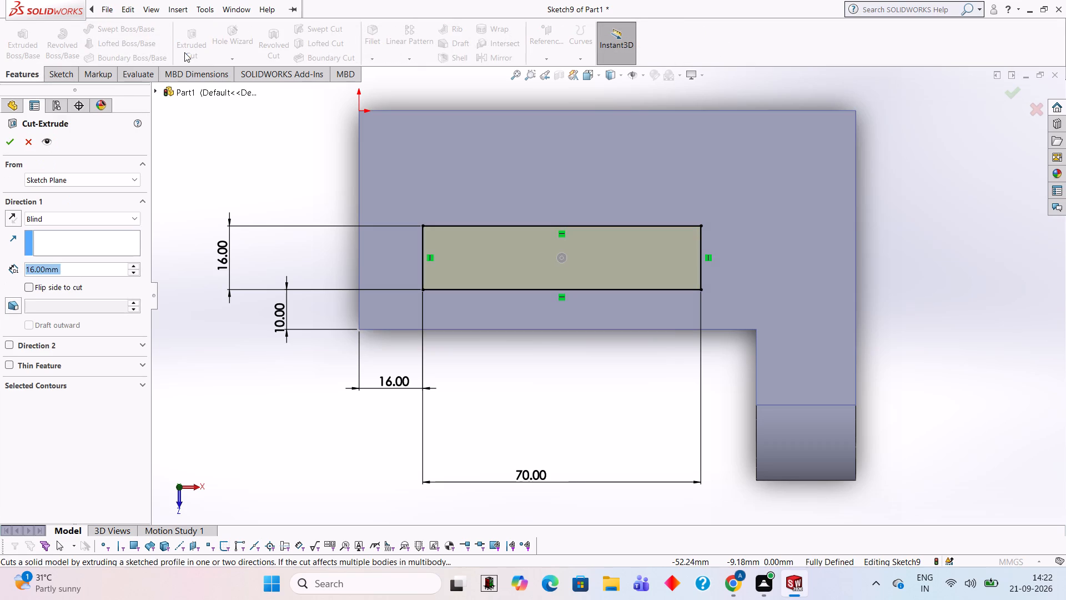
pyautogui.click(10, 146)
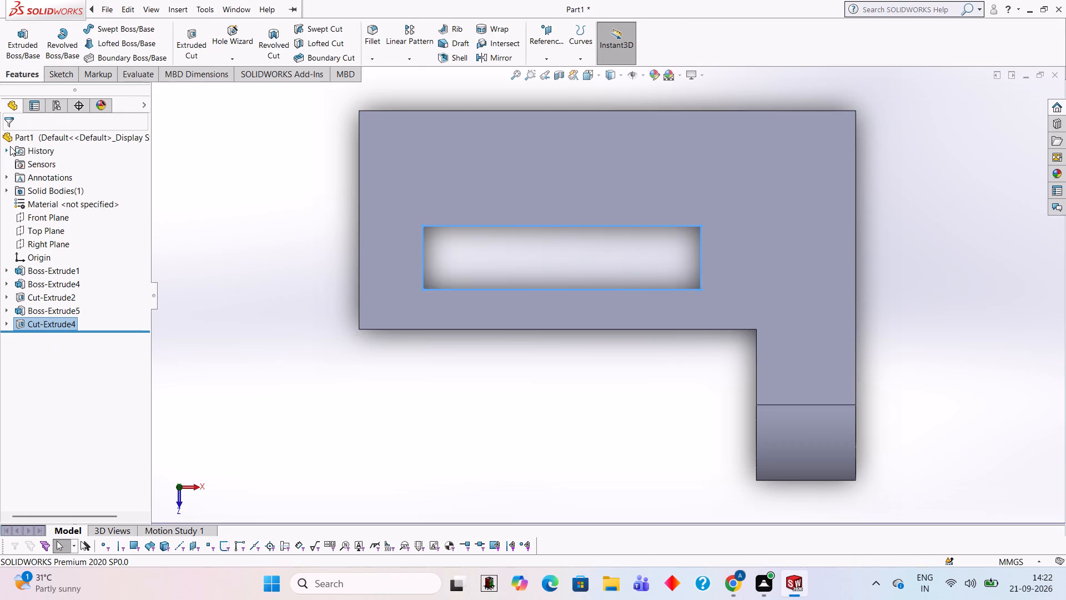
# Examine the rectangular opening in the web from above and from the underside.
pyautogui.click(615, 382)
pyautogui.moveTo(609, 421); pyautogui.dragTo(623, 222, button='middle')
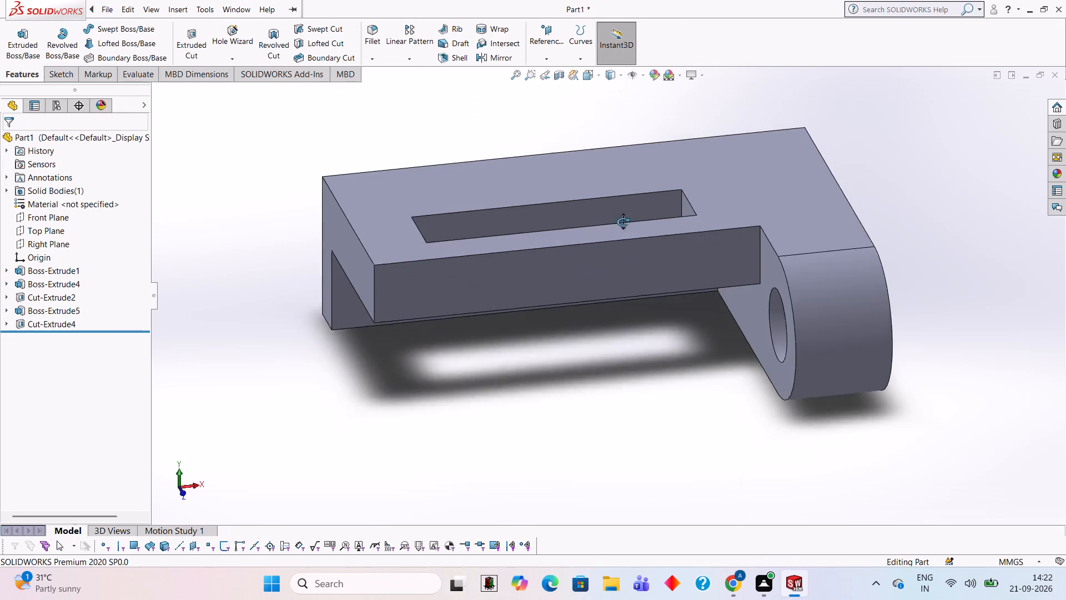
pyautogui.moveTo(623, 222); pyautogui.dragTo(623, 221, button='middle')
pyautogui.moveTo(624, 433); pyautogui.dragTo(594, 192, button='middle')
pyautogui.scroll(1, 608, 419)
pyautogui.moveTo(604, 197); pyautogui.dragTo(620, 168, button='middle')
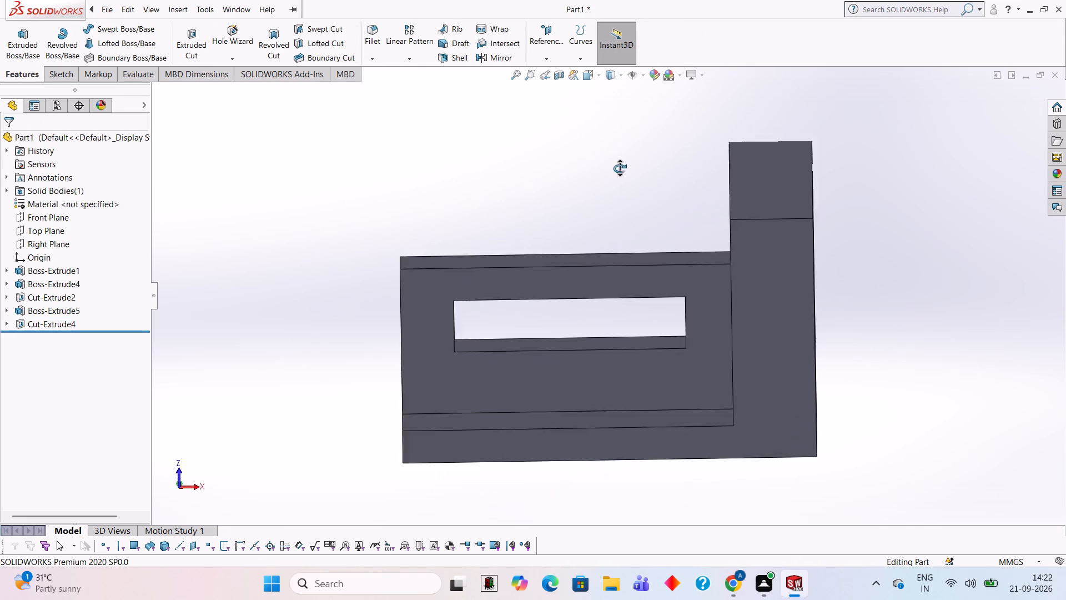
pyautogui.moveTo(620, 168); pyautogui.dragTo(622, 171, button='middle')
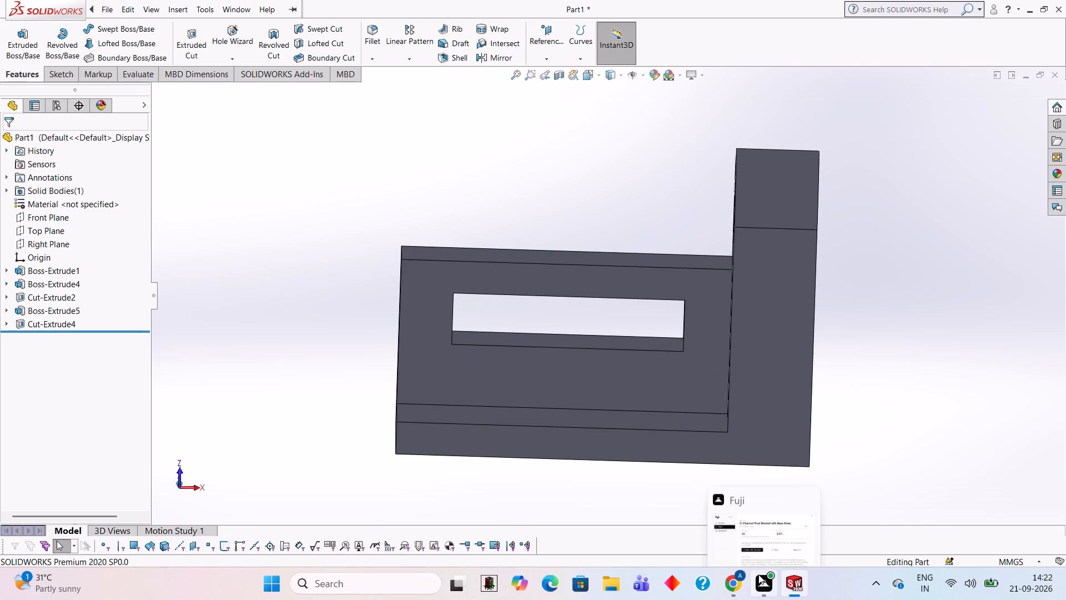
pyautogui.click(881, 216)
# Sketch a 13 mm diameter circle on the plate's inner face beside the web, near the end farthest from the arm.
pyautogui.moveTo(856, 253); pyautogui.dragTo(905, 383, button='middle')
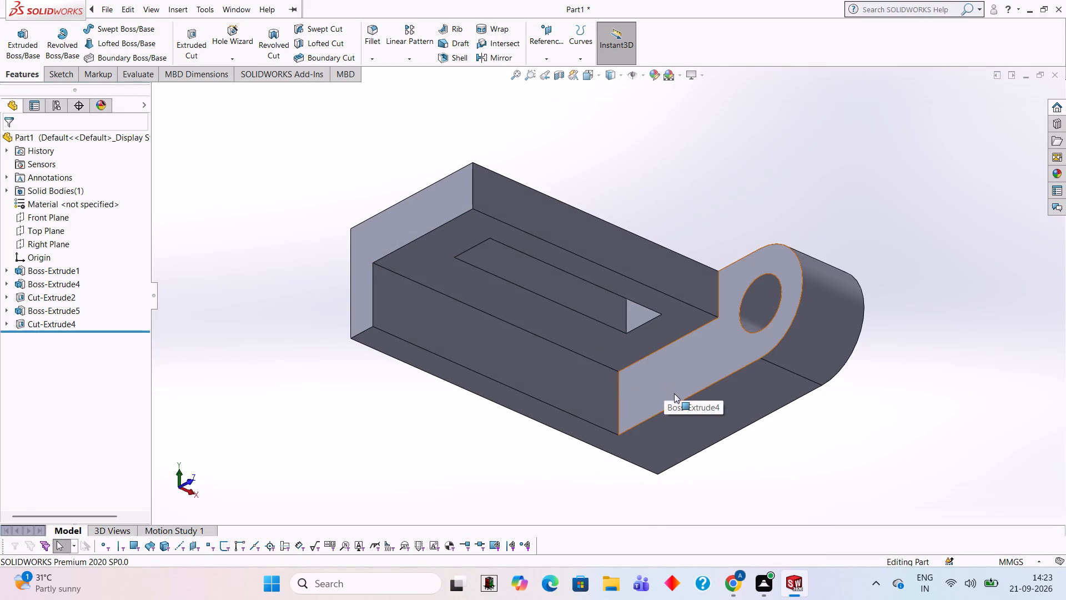
pyautogui.moveTo(833, 179); pyautogui.dragTo(811, 248, button='middle')
pyautogui.click(457, 331)
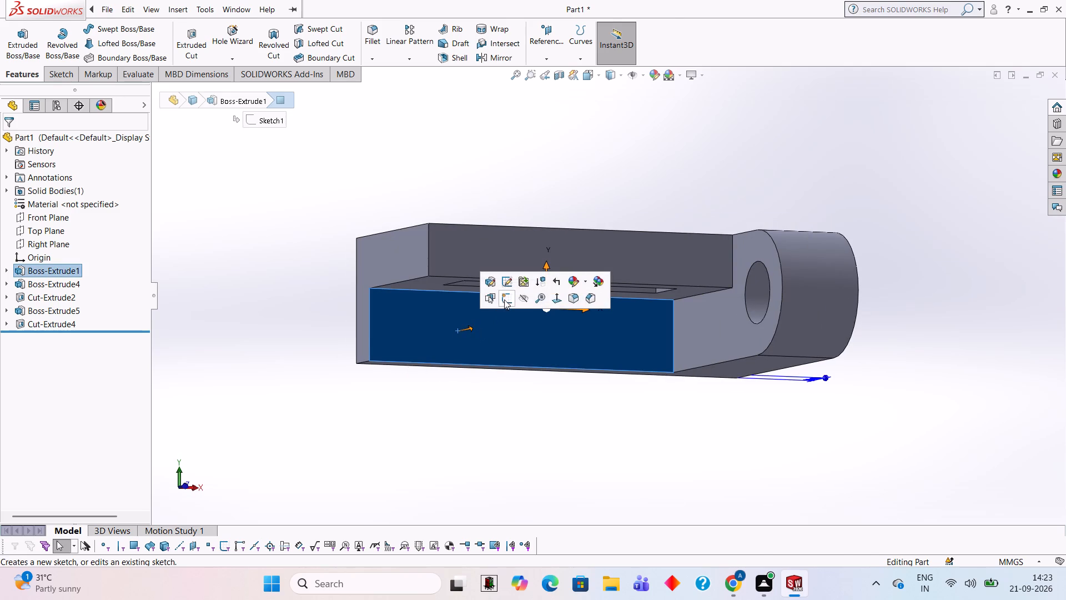
pyautogui.click(504, 300)
pyautogui.hotkey('ctrl', '8')
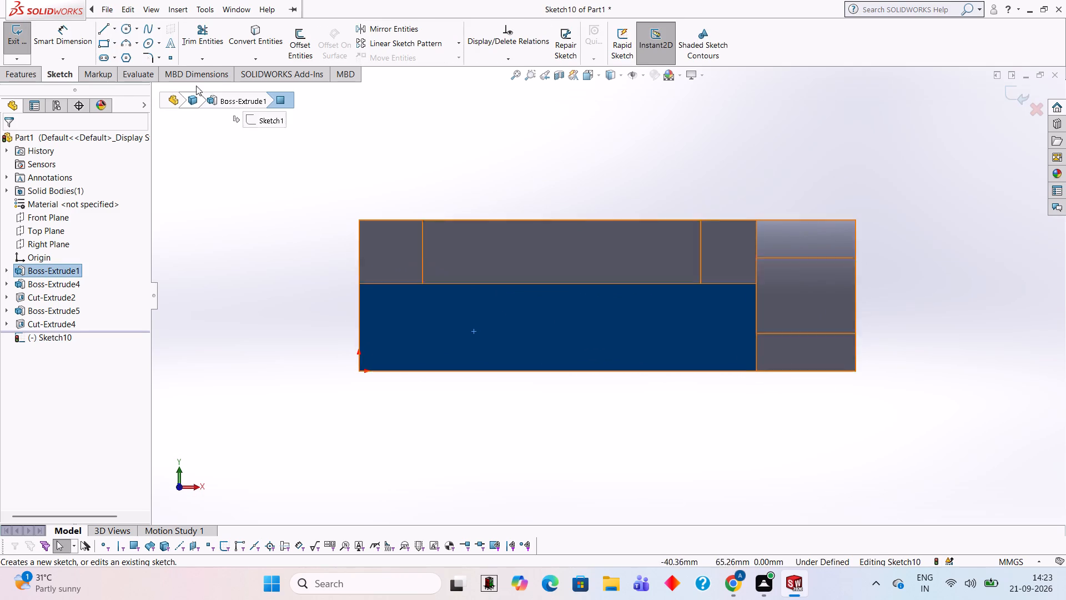
pyautogui.click(124, 28)
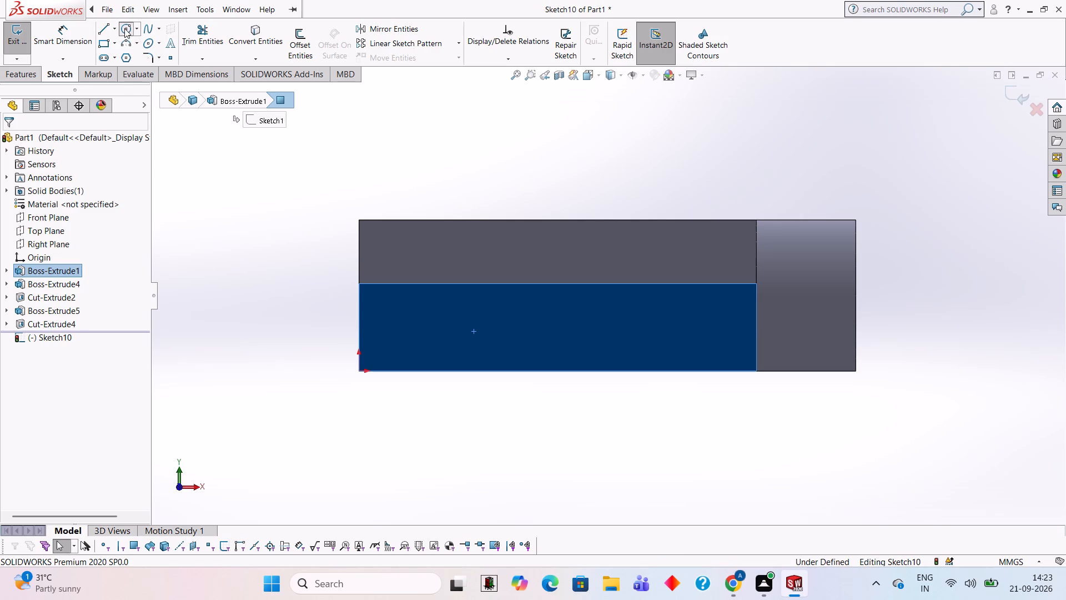
pyautogui.click(435, 328)
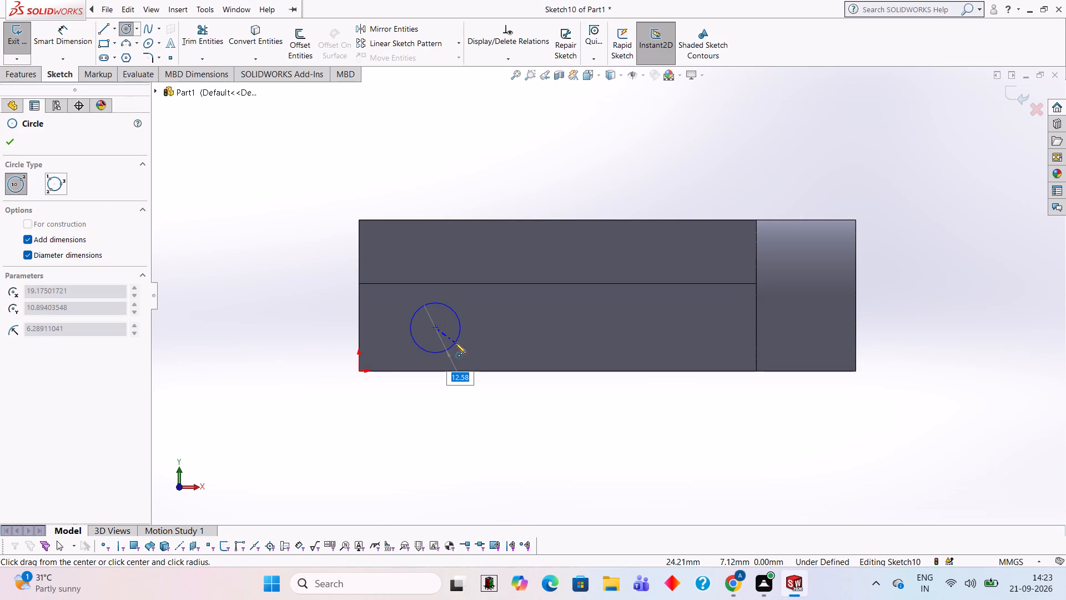
pyautogui.write('13')
pyautogui.press('Return')
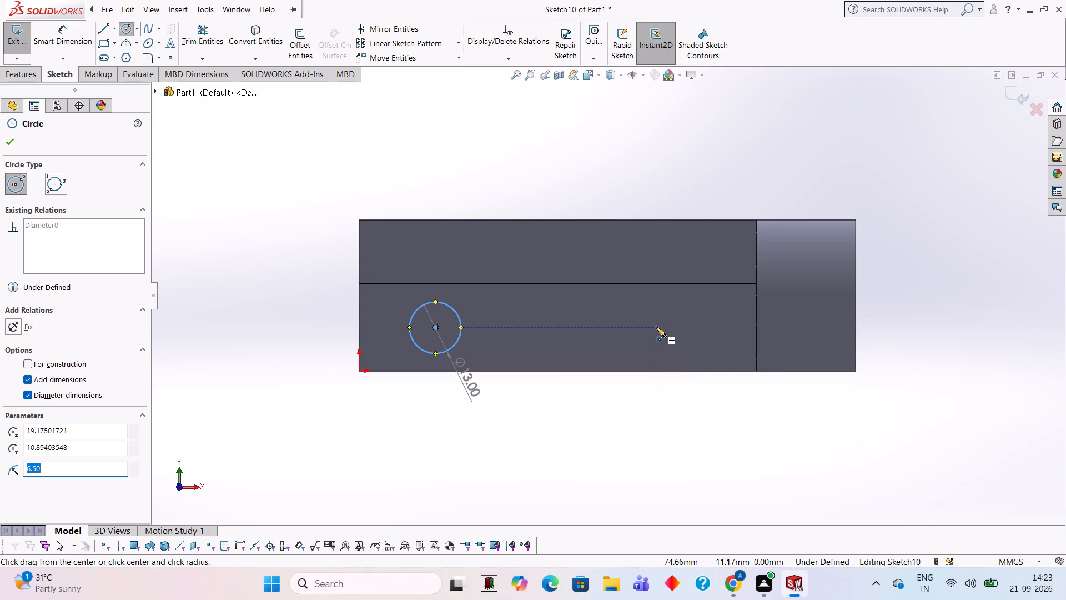
pyautogui.click(259, 326)
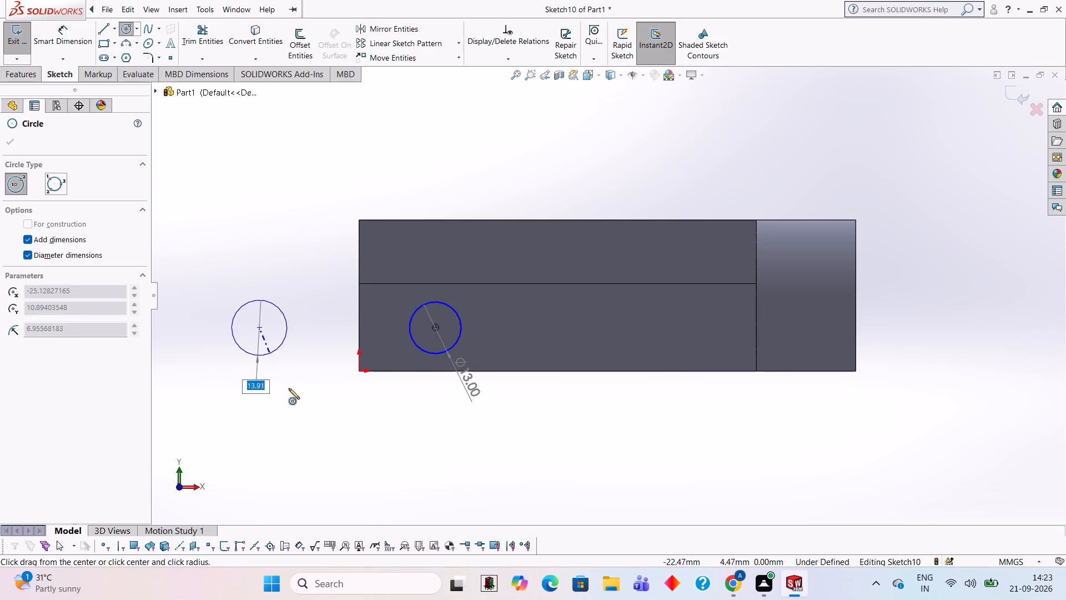
pyautogui.press('Escape')
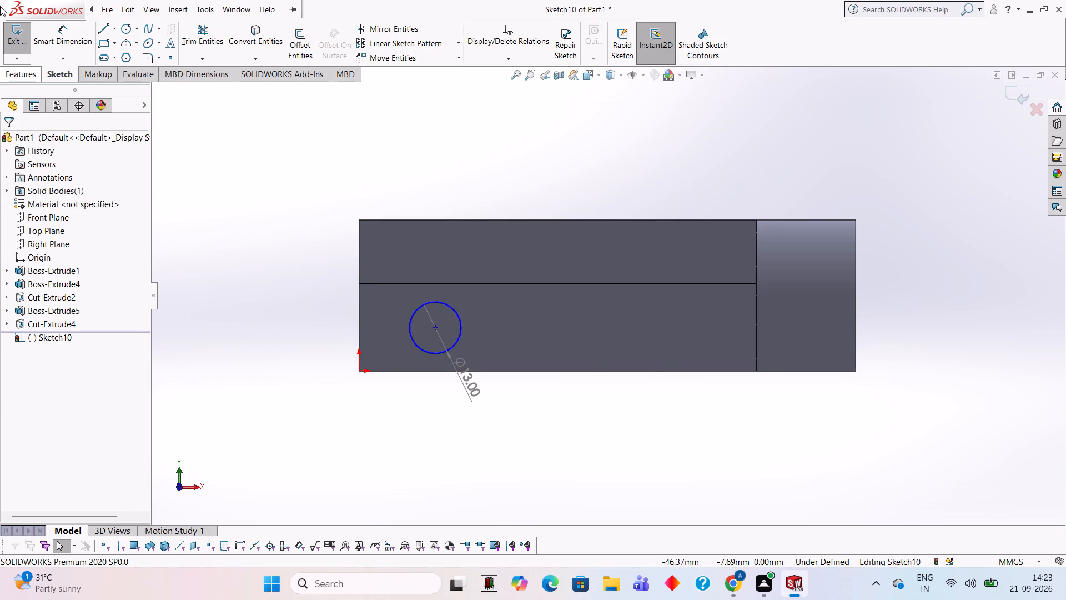
# Dimension the circle's centre 25 mm from the plate's short end edge, farthest from the arm.
pyautogui.click(53, 52)
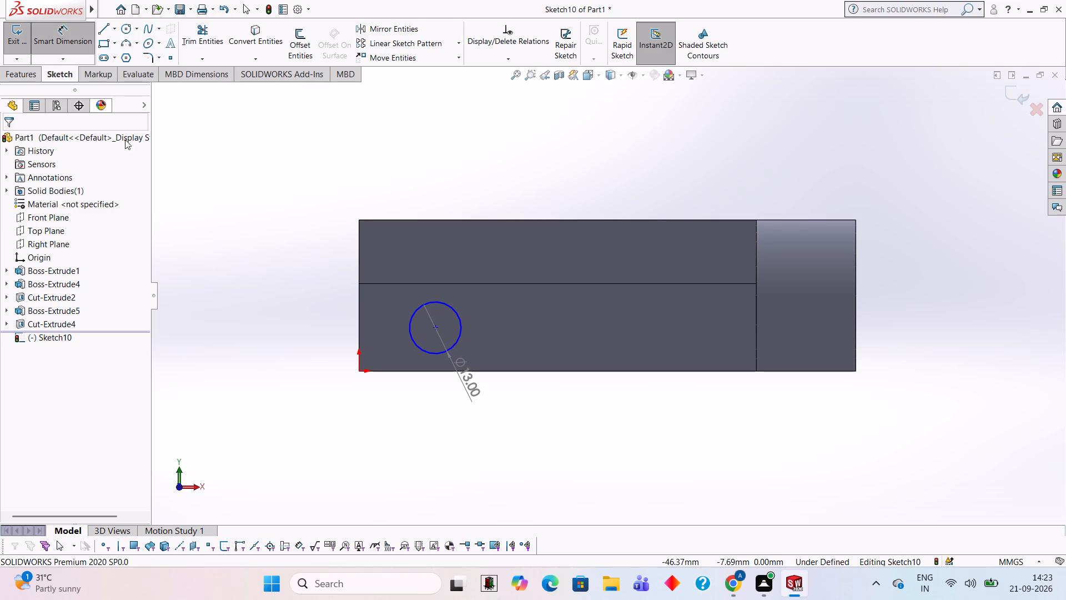
pyautogui.click(359, 324)
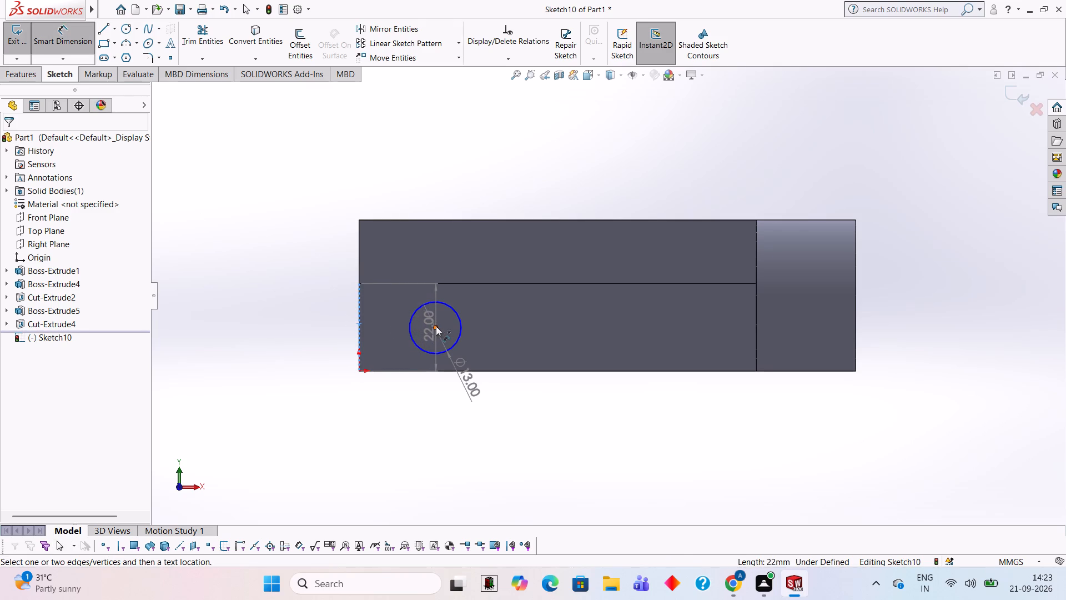
pyautogui.click(436, 326)
pyautogui.click(399, 448)
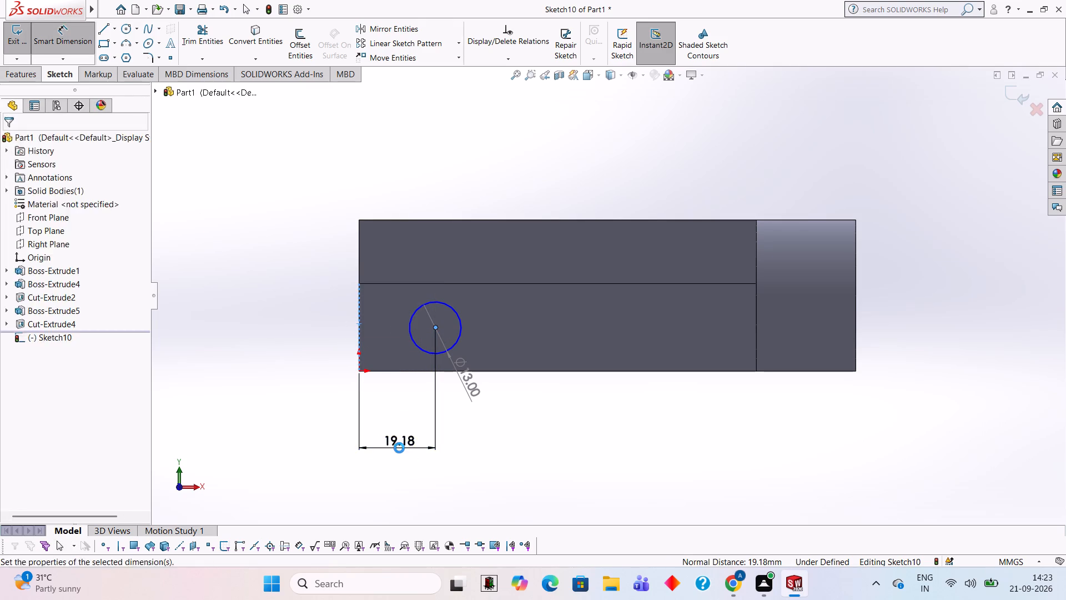
pyautogui.write('25')
pyautogui.press('Return')
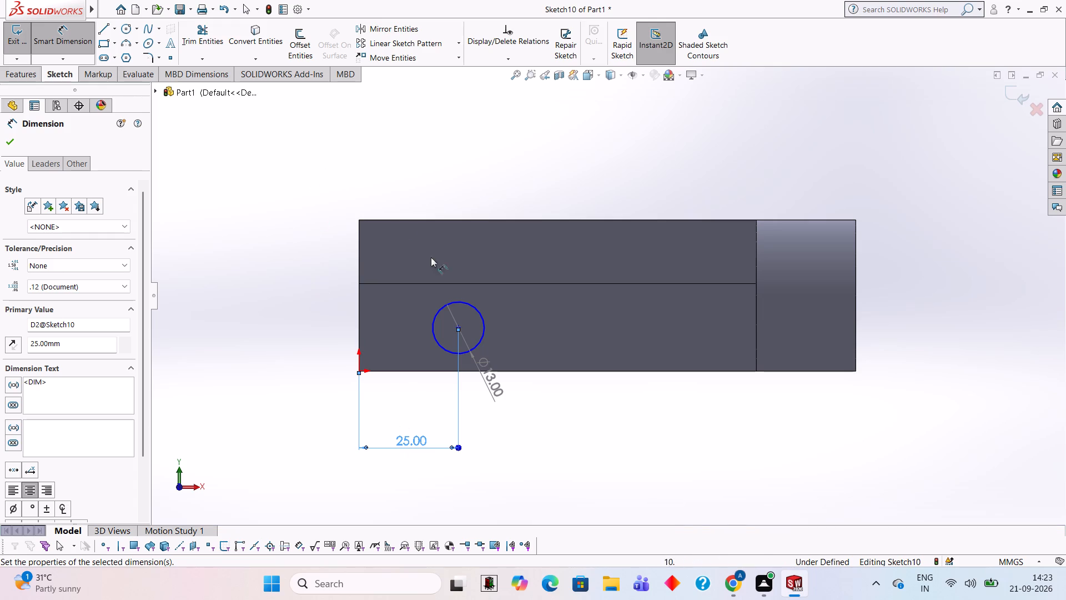
# Dimension the circle's centre 13 mm from the plate's long edge opposite the web.
pyautogui.click(459, 327)
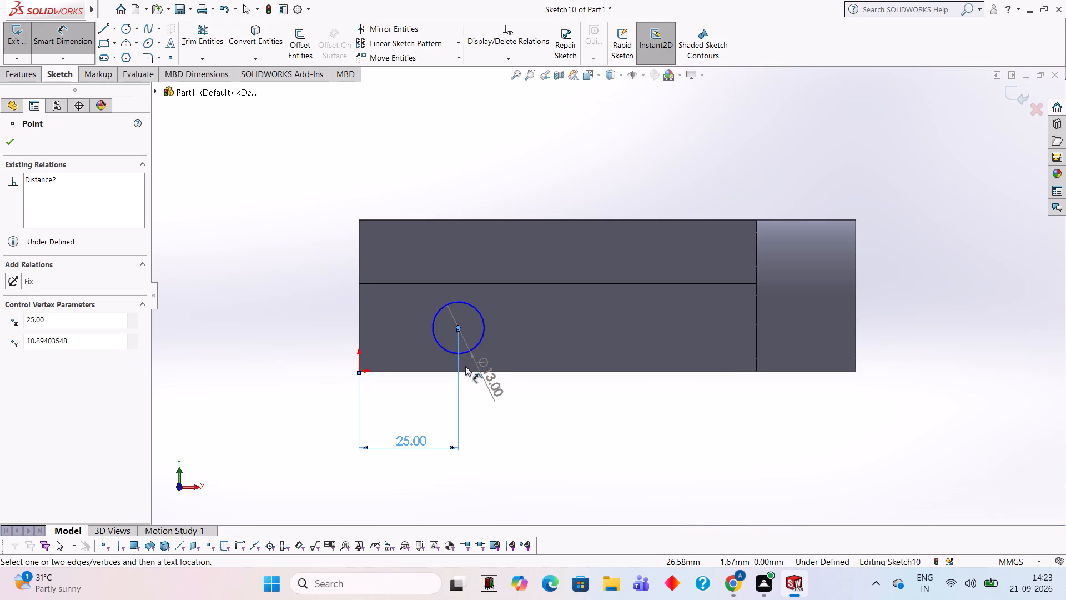
pyautogui.click(467, 372)
pyautogui.click(277, 361)
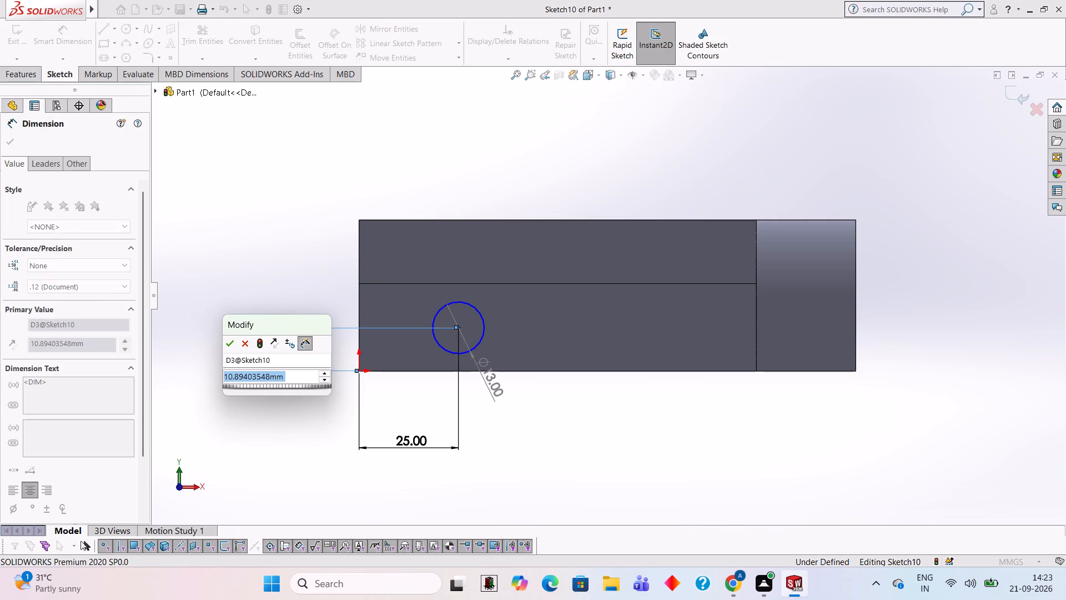
pyautogui.write('13')
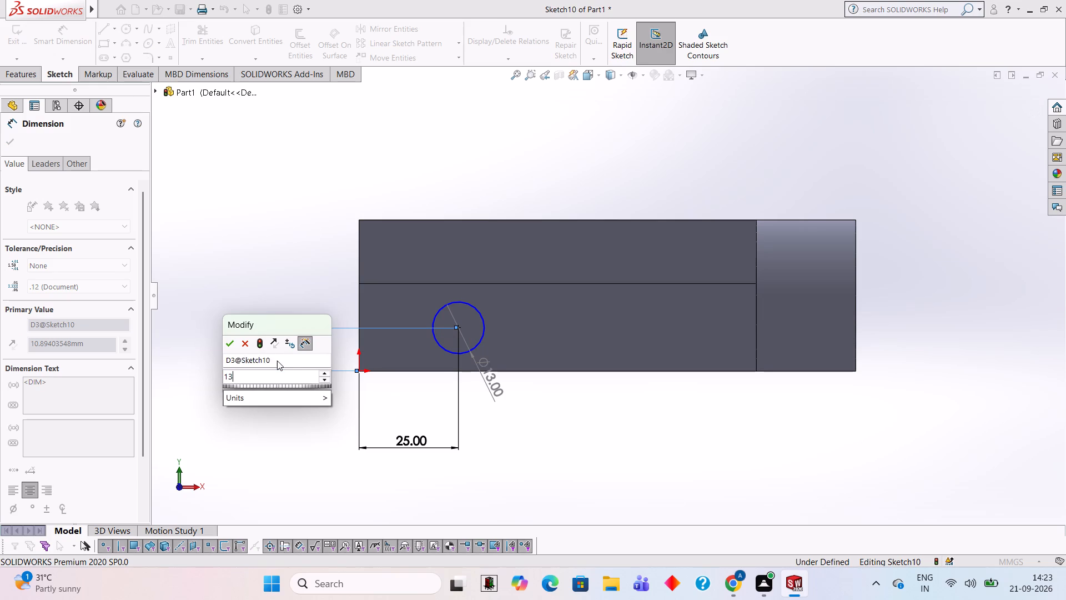
pyautogui.press('Return')
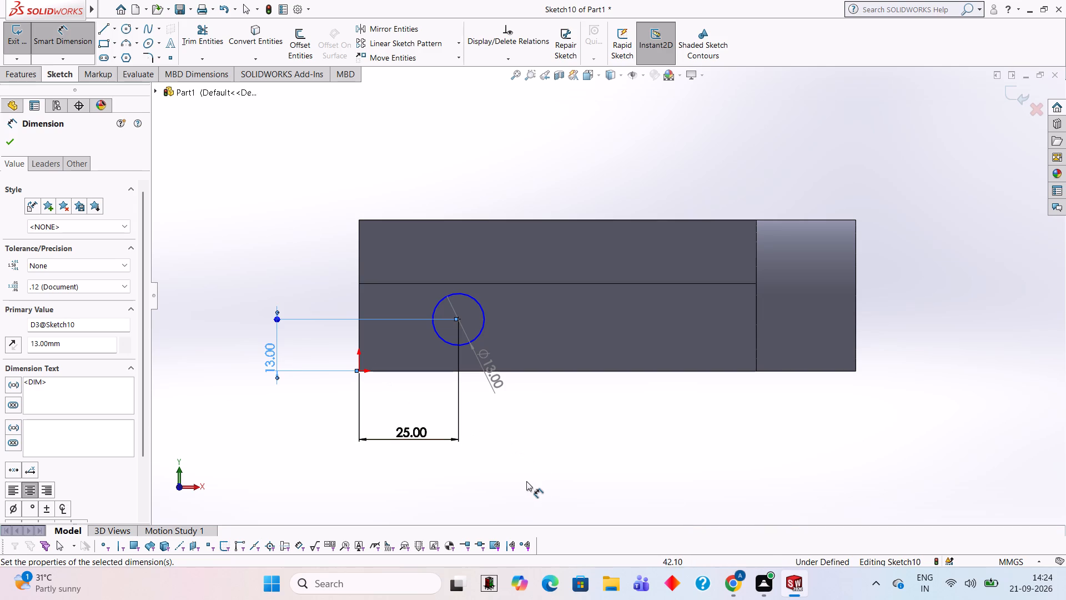
pyautogui.click(581, 430)
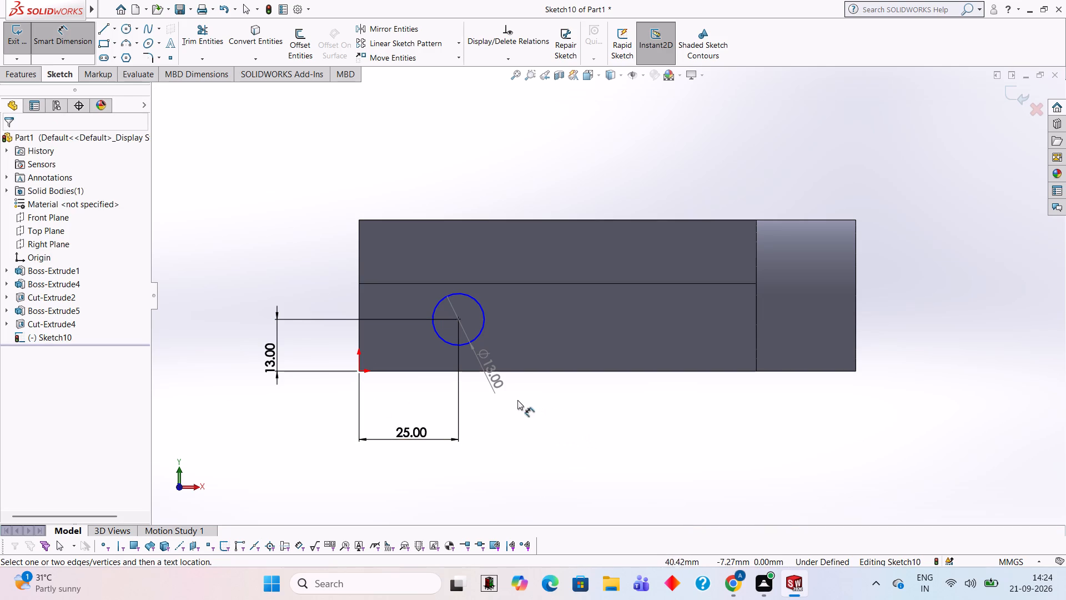
# Sketch a second 13 mm diameter circle level with the first, about 75 mm from the plate's end farthest from the arm.
pyautogui.click(123, 33)
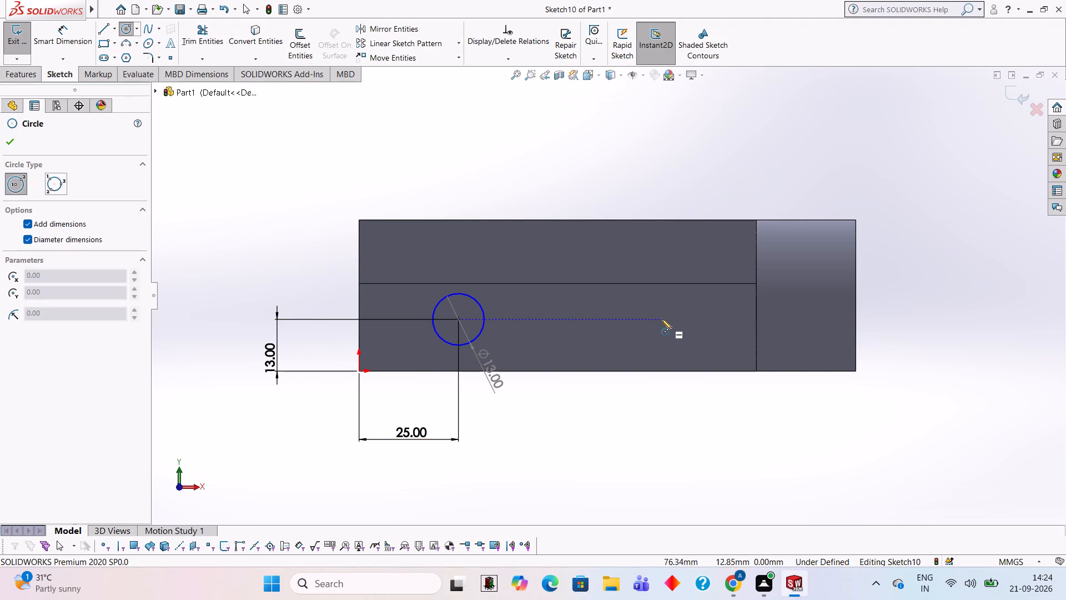
pyautogui.click(657, 317)
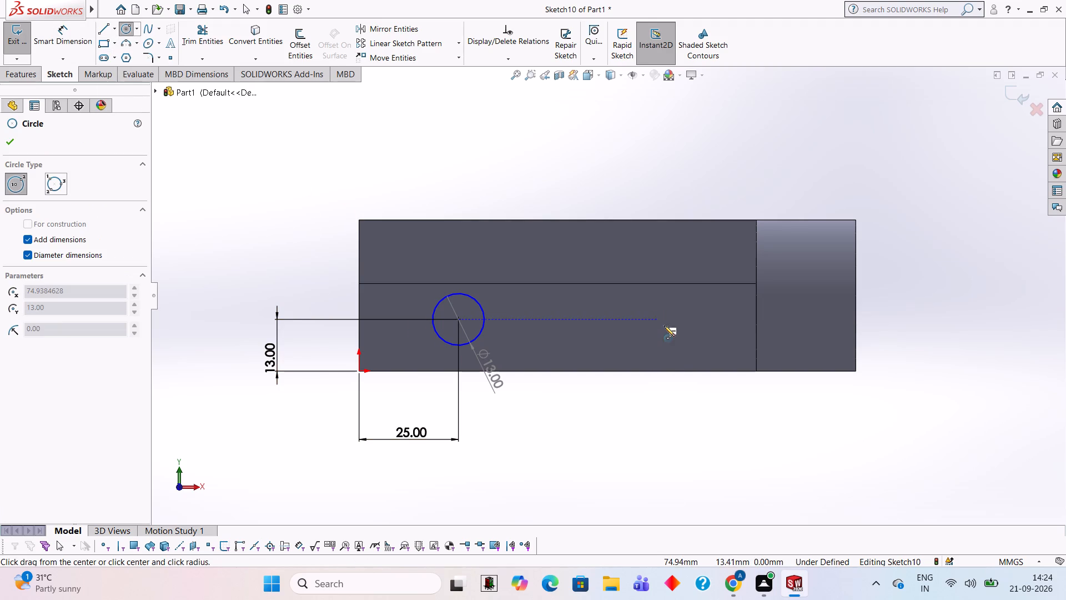
pyautogui.write('13')
pyautogui.press('Return')
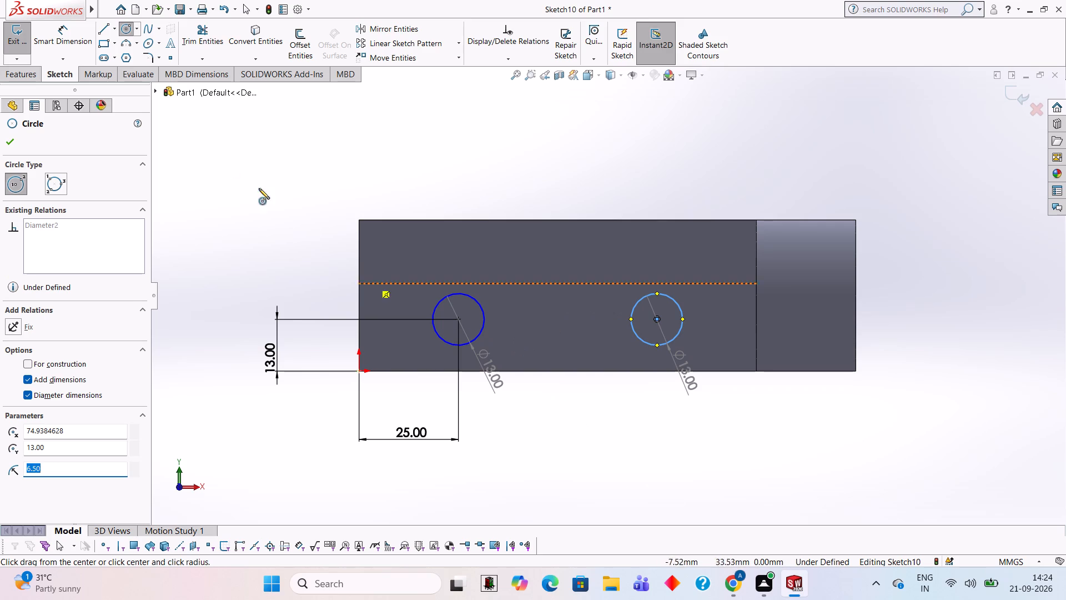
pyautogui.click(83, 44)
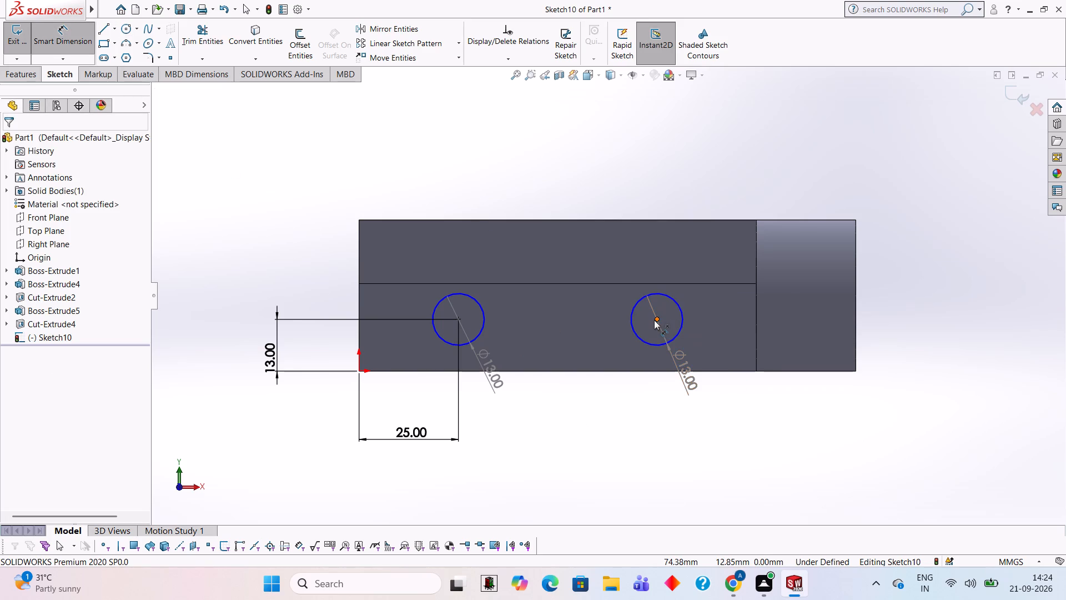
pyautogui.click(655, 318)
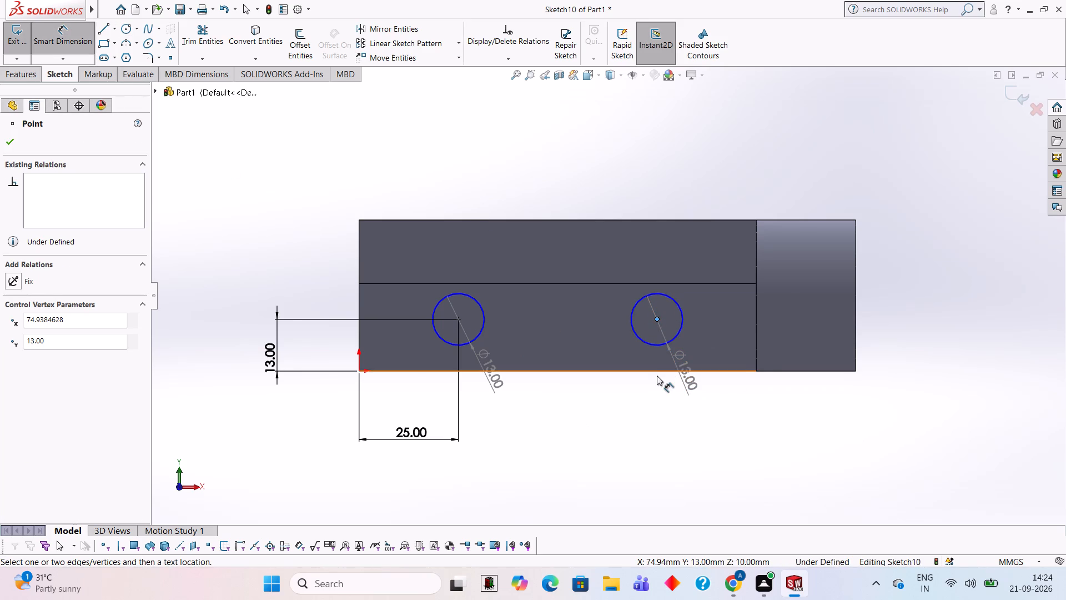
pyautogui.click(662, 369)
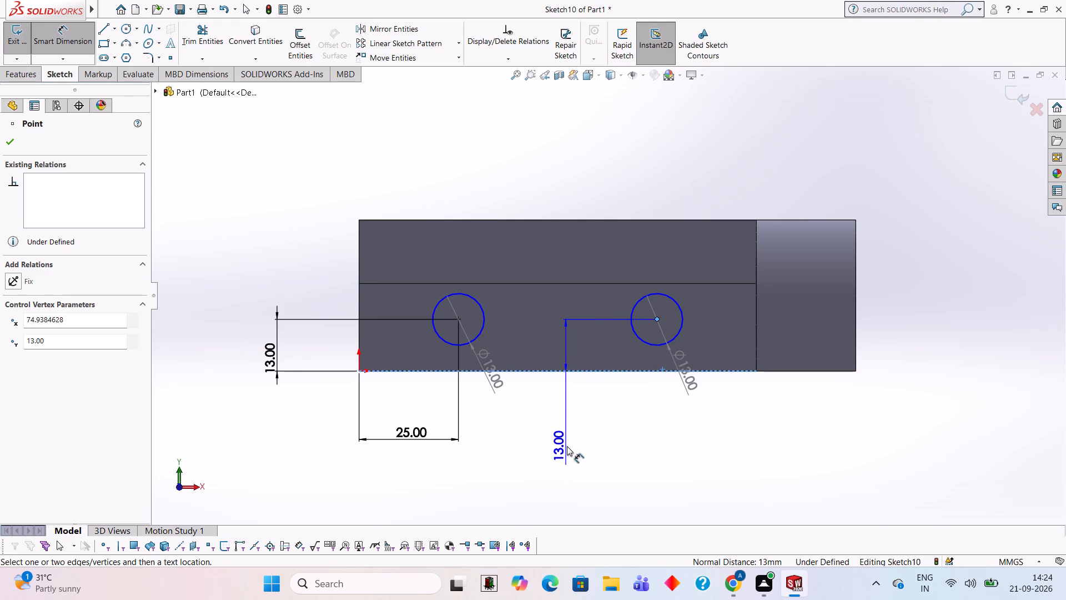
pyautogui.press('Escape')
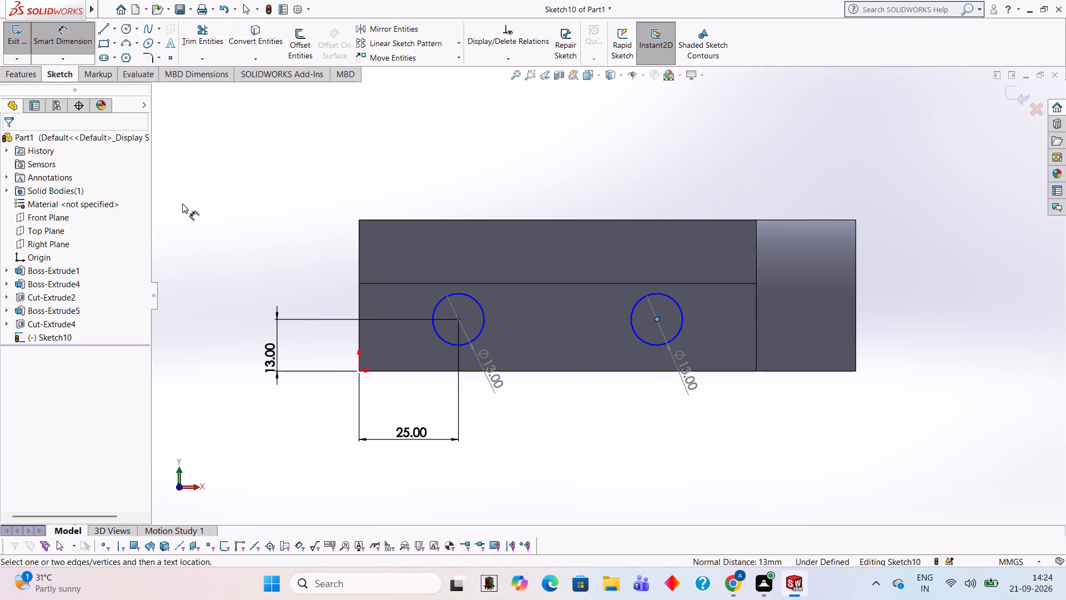
# Dimension the spacing between the two circles' centres as 50 mm.
pyautogui.click(458, 318)
pyautogui.click(657, 319)
pyautogui.click(553, 454)
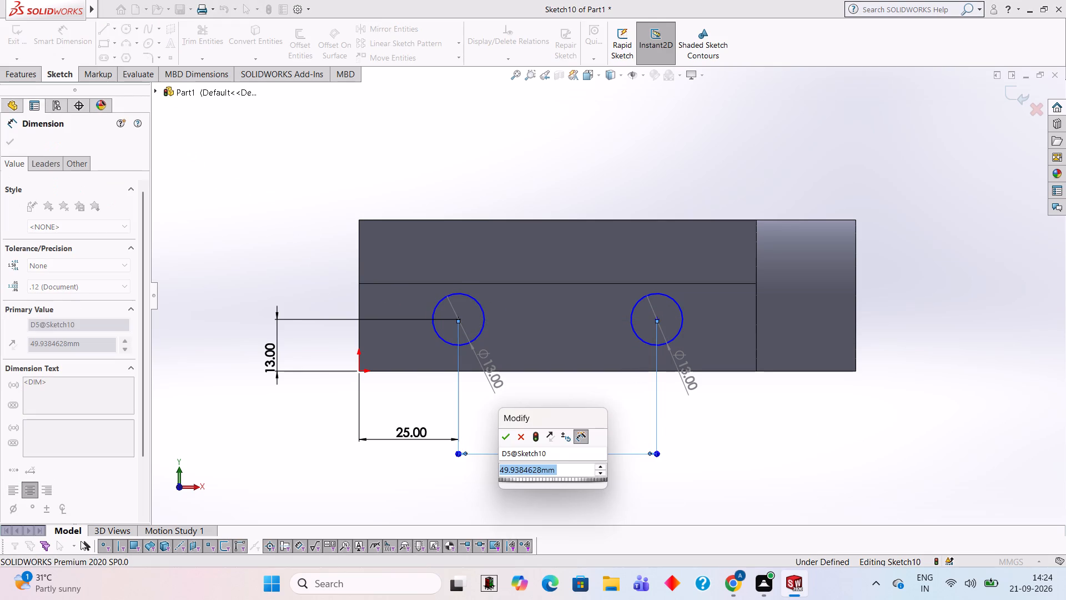
pyautogui.write('50')
pyautogui.press('Return')
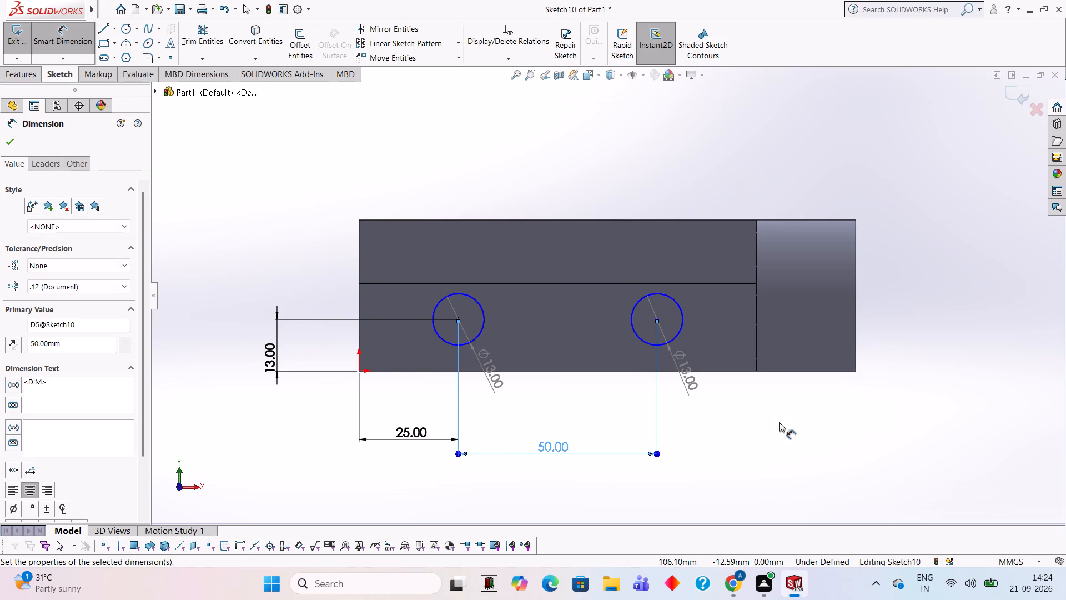
pyautogui.click(939, 356)
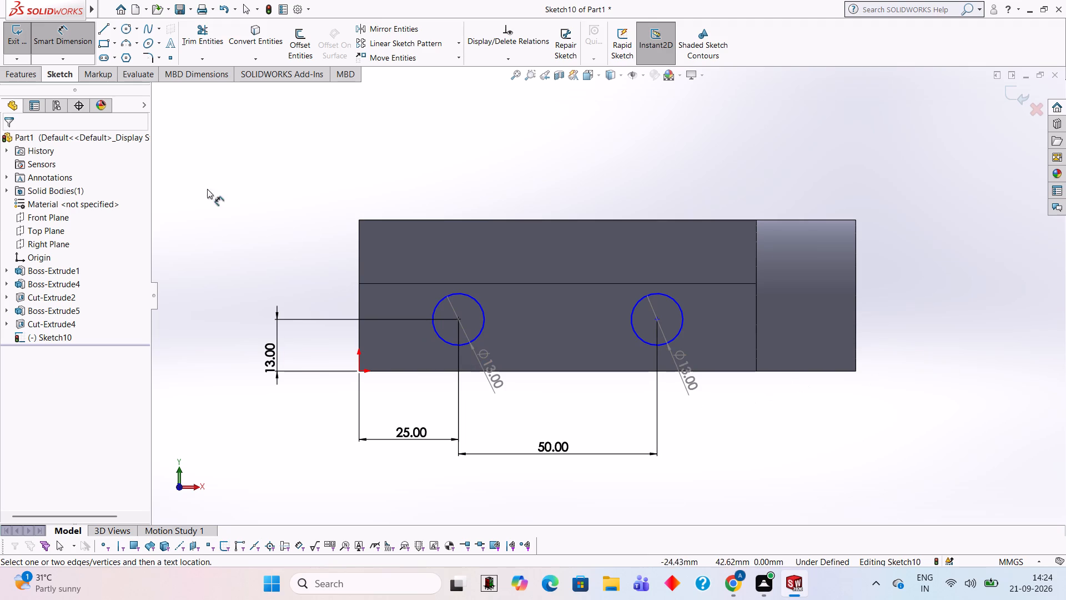
# Cut both circles through the plate with a blind 10 mm Extruded Cut.
pyautogui.click(22, 74)
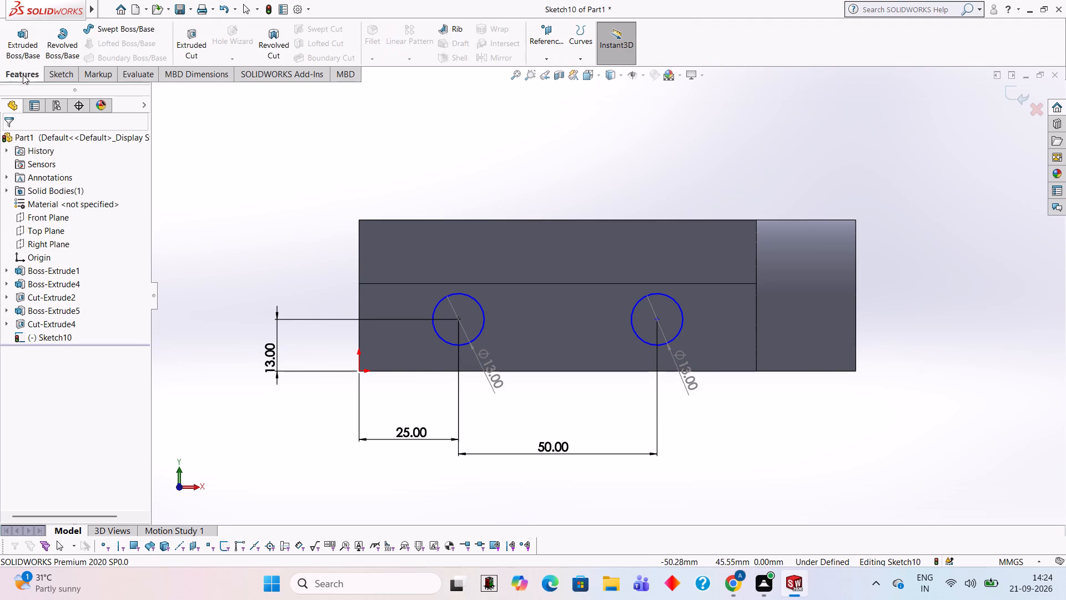
pyautogui.click(200, 36)
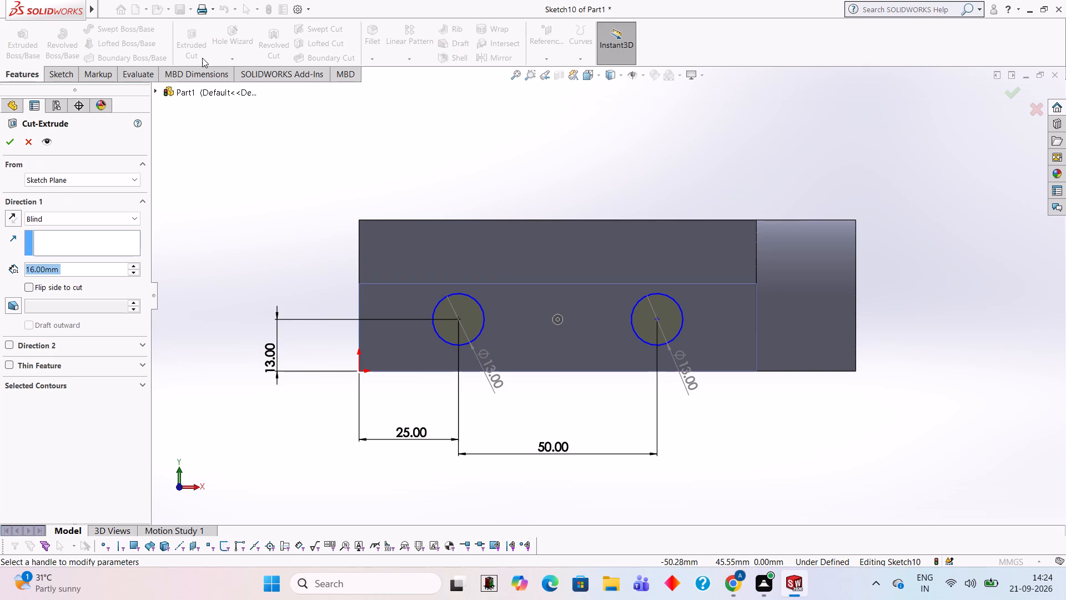
pyautogui.write('10')
pyautogui.press('Return')
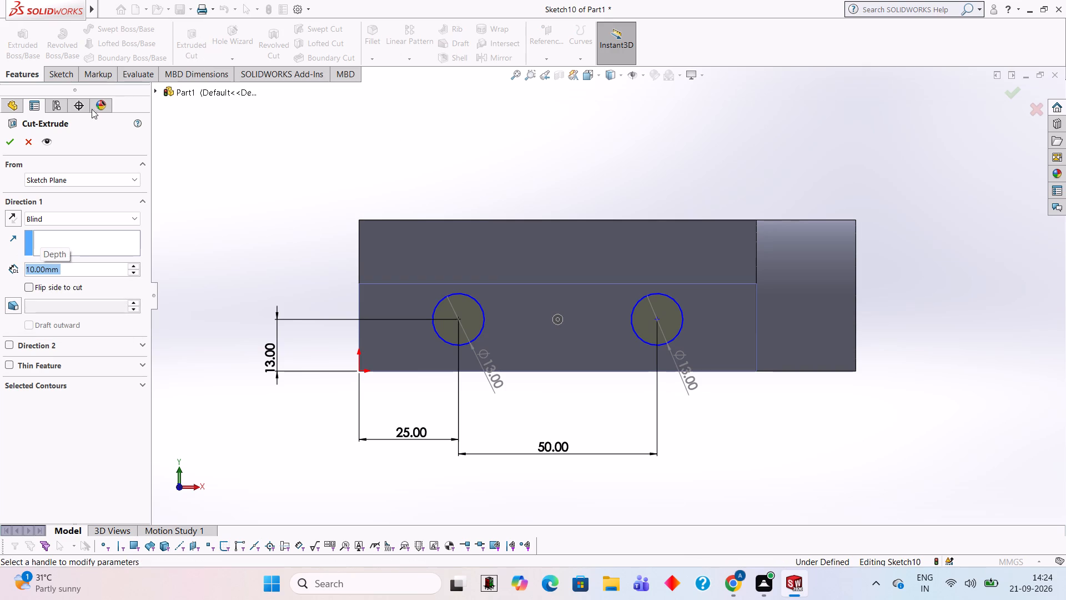
pyautogui.click(8, 146)
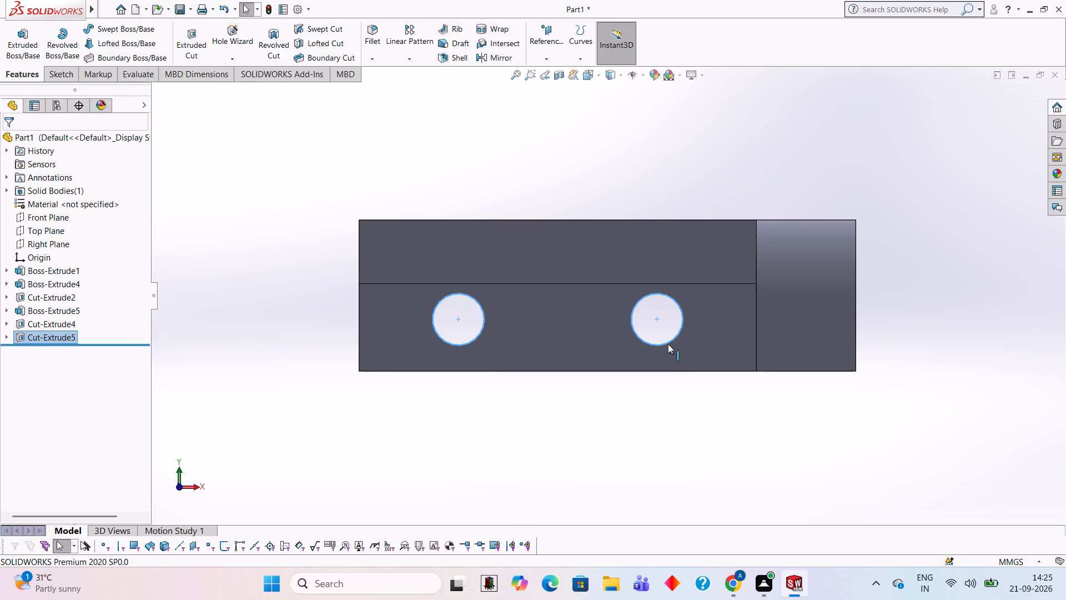
pyautogui.click(915, 191)
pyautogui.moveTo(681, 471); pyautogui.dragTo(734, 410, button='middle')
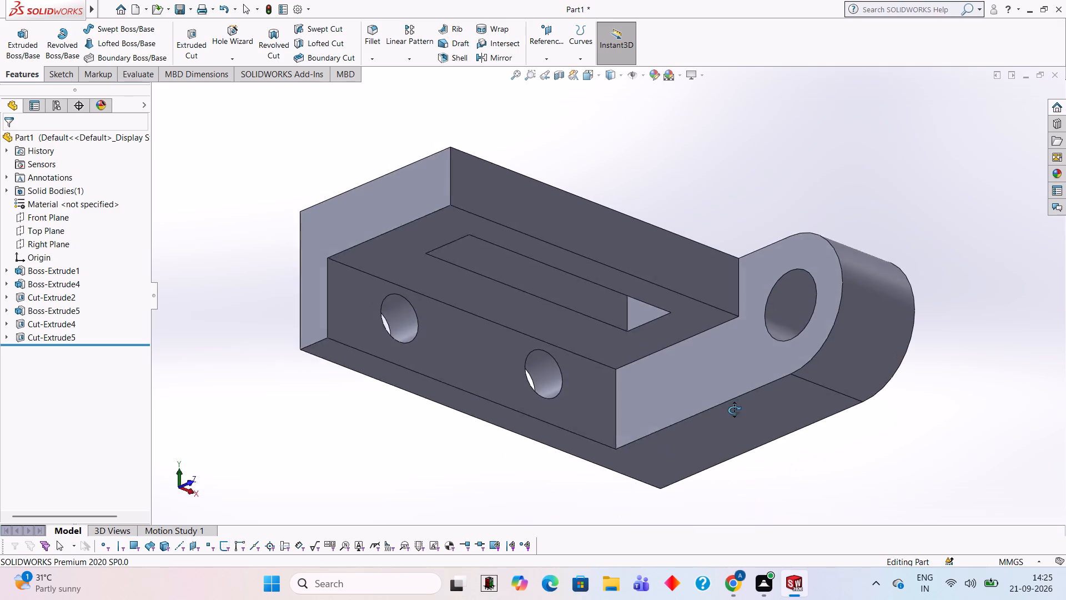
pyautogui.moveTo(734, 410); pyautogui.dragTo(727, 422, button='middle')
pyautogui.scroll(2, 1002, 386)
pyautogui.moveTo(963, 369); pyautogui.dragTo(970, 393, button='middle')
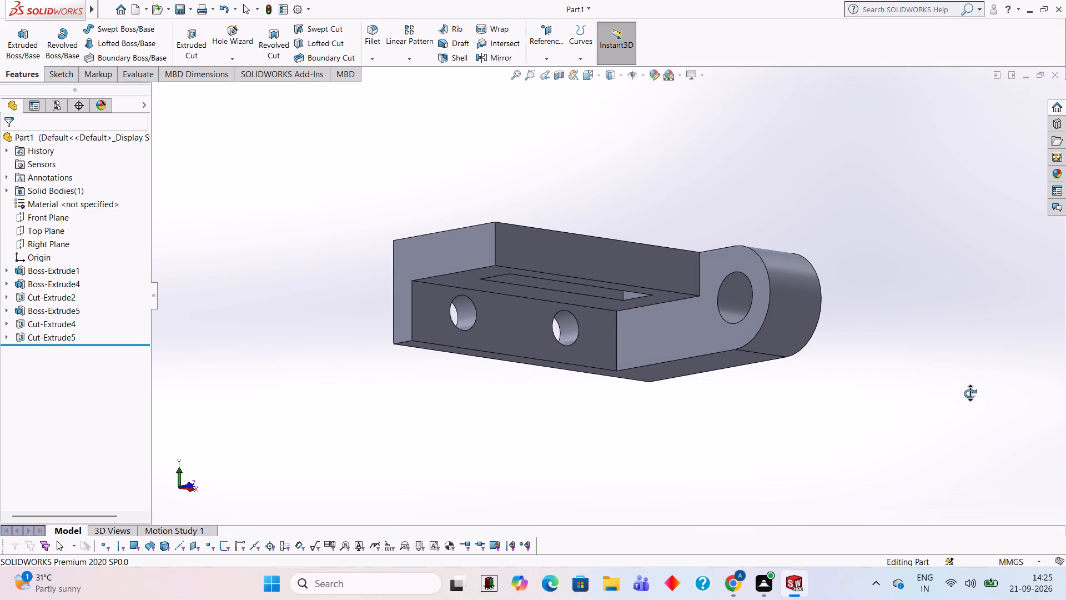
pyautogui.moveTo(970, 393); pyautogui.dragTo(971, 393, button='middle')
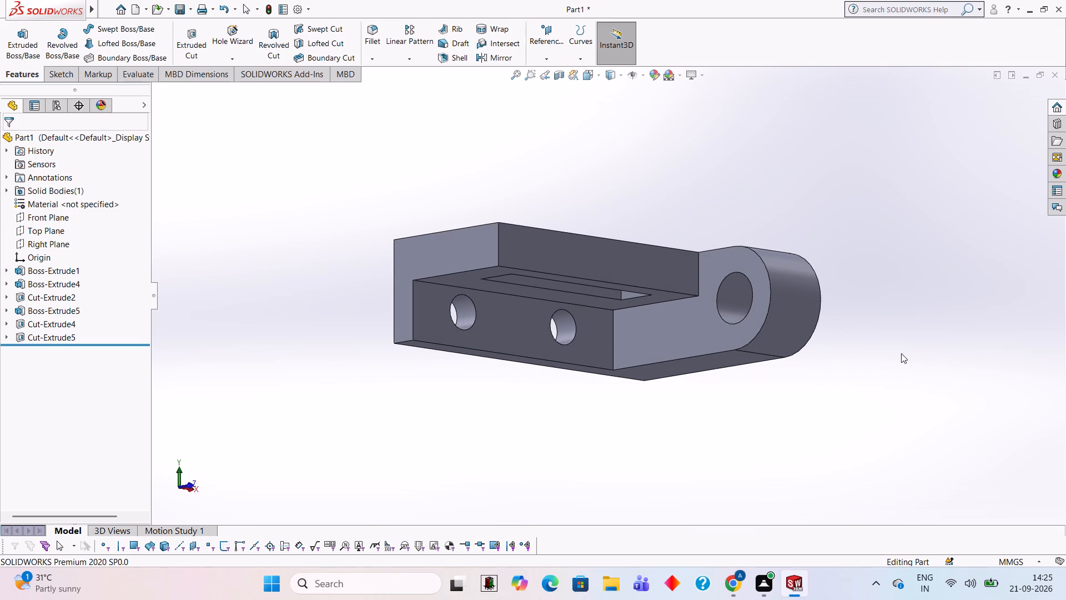
# Examine the bracket from several sides, including the slotted web, the two plate holes and the rounded arm.
pyautogui.moveTo(901, 354); pyautogui.dragTo(877, 152, button='middle')
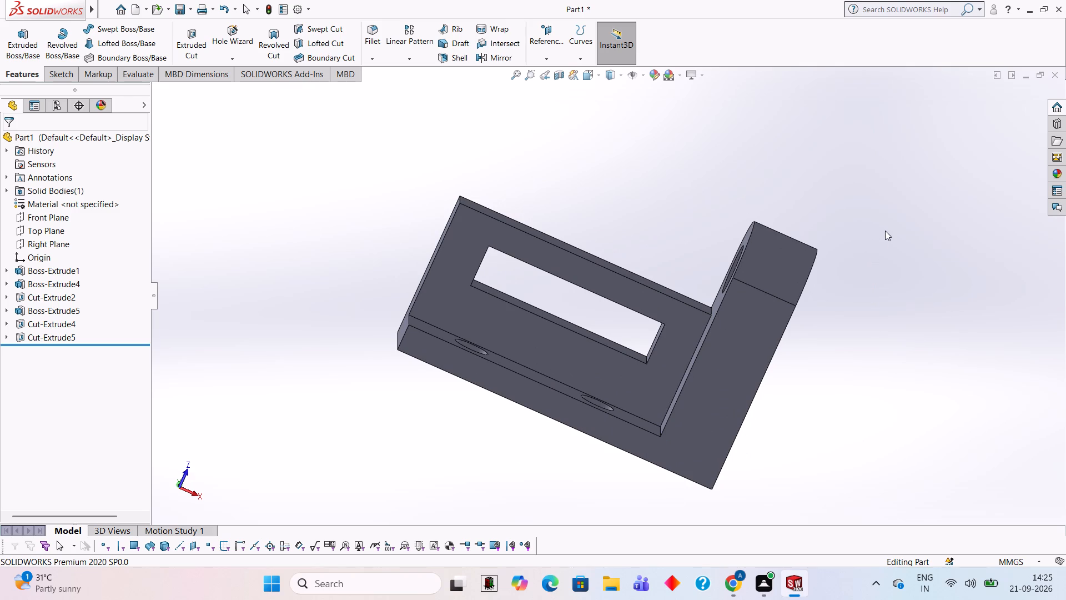
pyautogui.moveTo(848, 206); pyautogui.dragTo(834, 261, button='middle')
pyautogui.scroll(2, 837, 261)
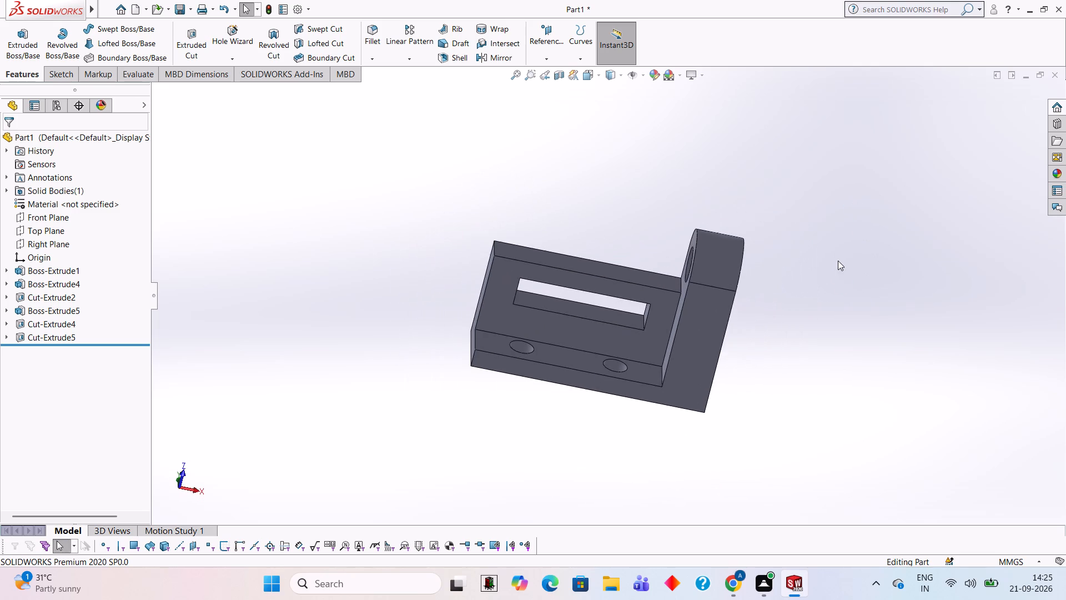
pyautogui.moveTo(839, 261); pyautogui.dragTo(783, 268, button='middle')
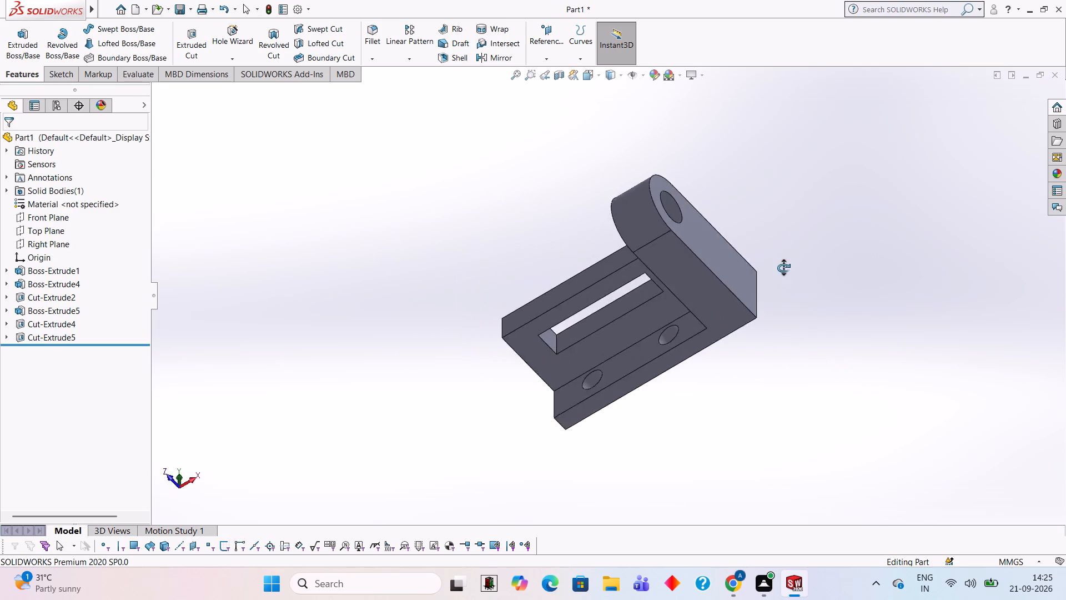
pyautogui.moveTo(783, 268); pyautogui.dragTo(806, 236, button='middle')
pyautogui.moveTo(805, 228); pyautogui.dragTo(806, 218, button='middle')
pyautogui.moveTo(818, 298); pyautogui.dragTo(854, 322, button='middle')
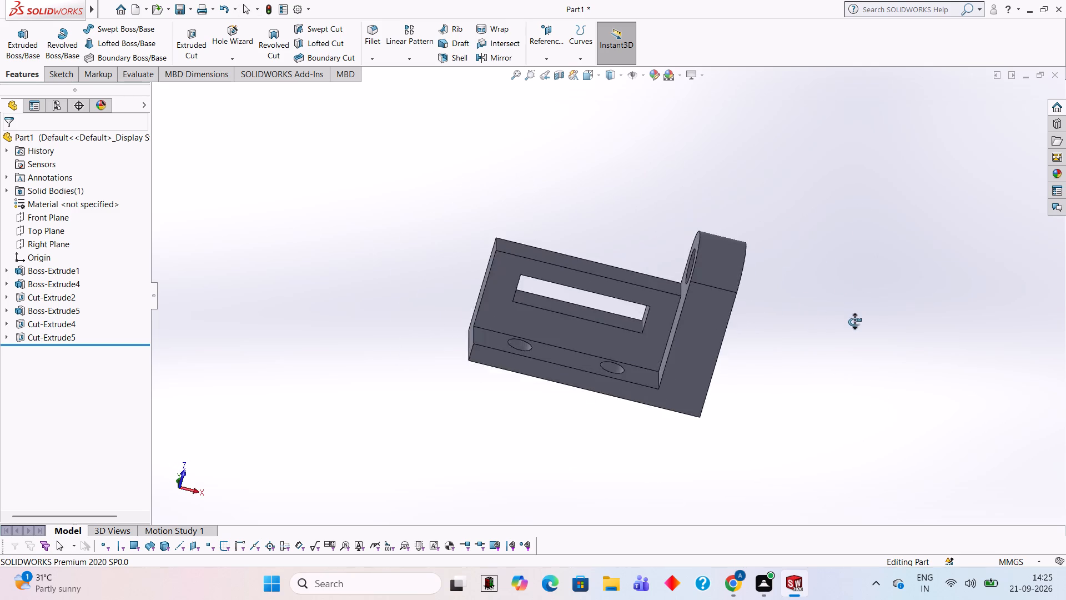
pyautogui.moveTo(854, 322); pyautogui.dragTo(839, 281, button='middle')
pyautogui.scroll(1, 838, 279)
pyautogui.moveTo(838, 279); pyautogui.dragTo(854, 434, button='middle')
pyautogui.scroll(1, 854, 434)
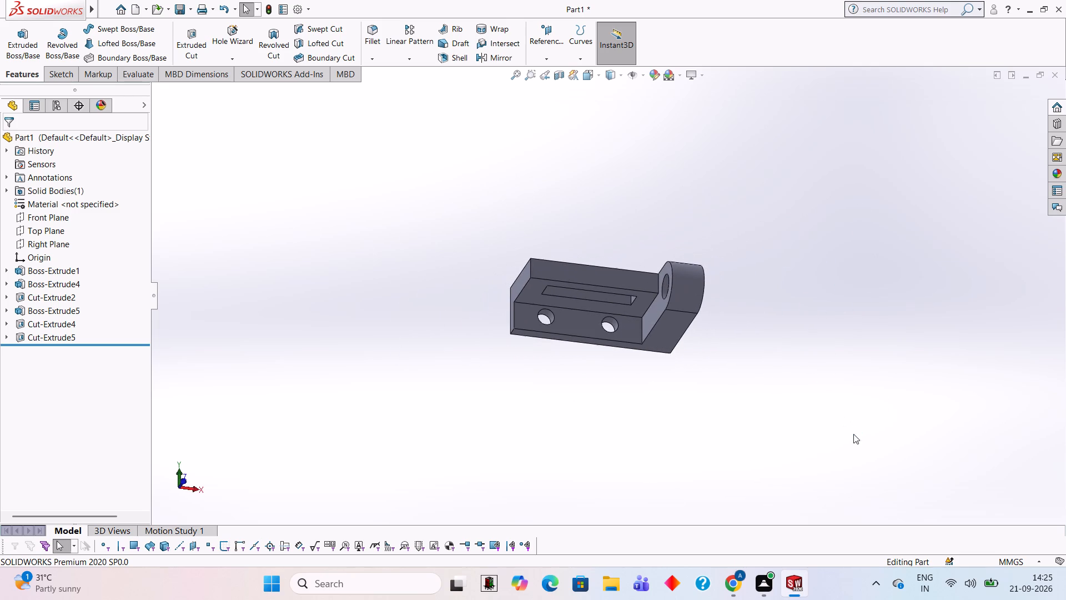
pyautogui.scroll(-3, 764, 267)
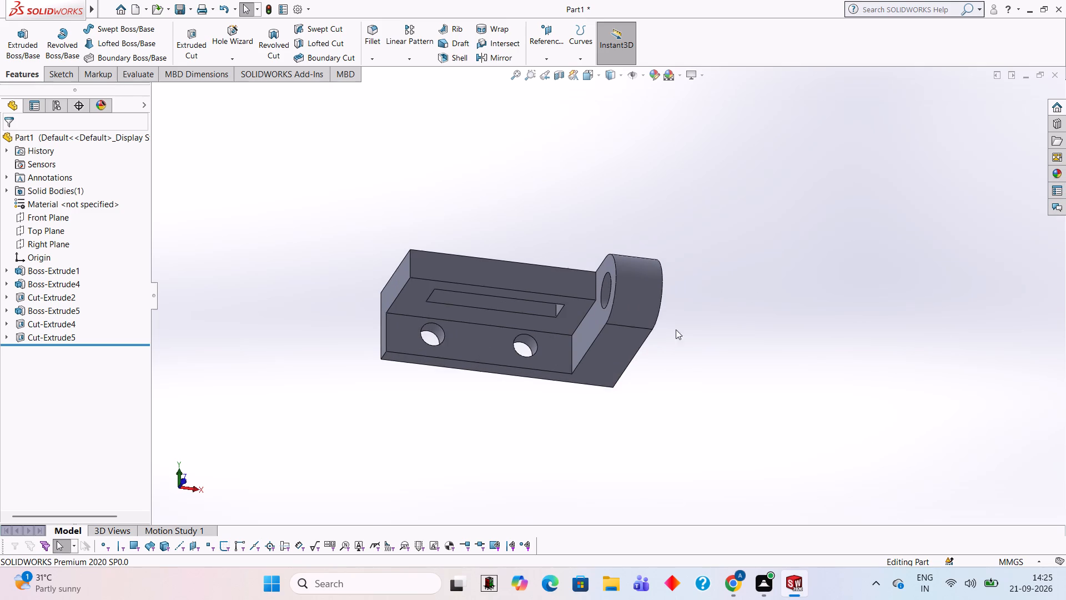
pyautogui.scroll(-1, 259, 430)
pyautogui.scroll(1, 259, 430)
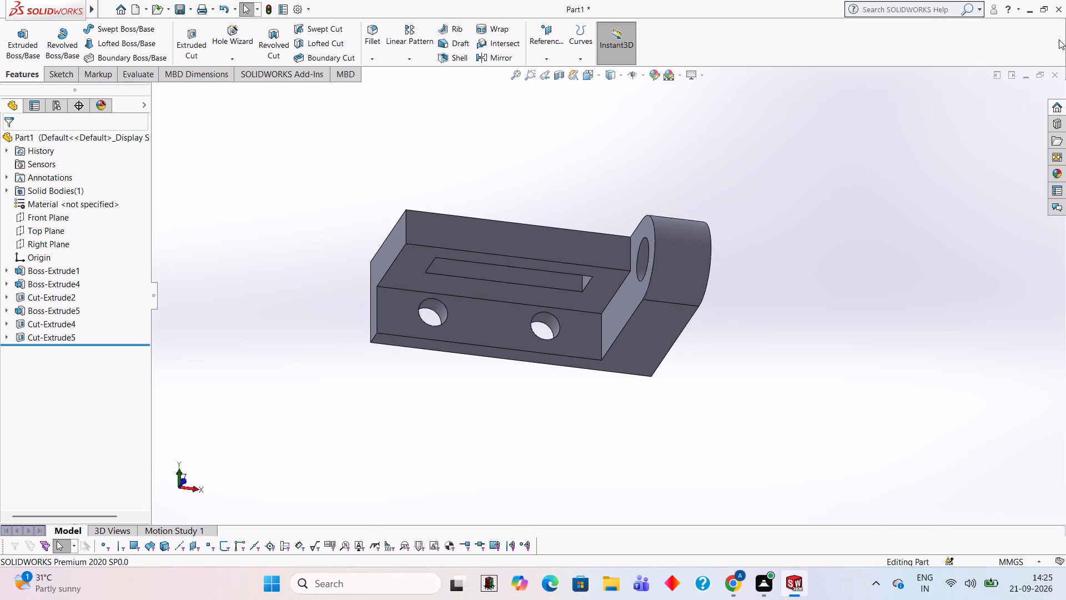
# Apply the solid Red appearance to the whole slotted web feature, Boss-Extrude5.
pyautogui.click(1054, 178)
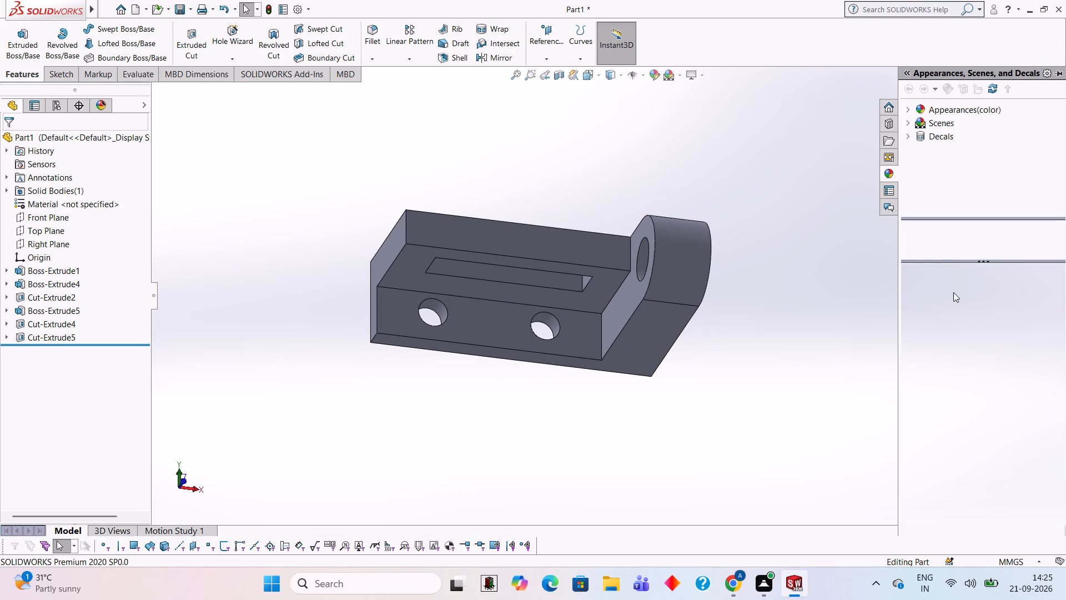
pyautogui.click(908, 106)
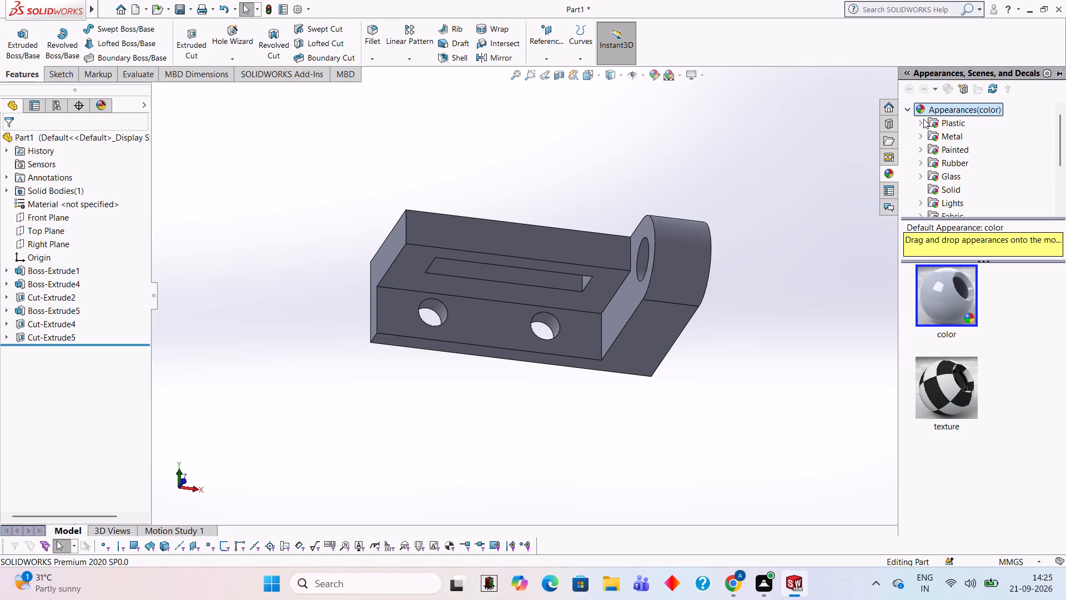
pyautogui.click(919, 119)
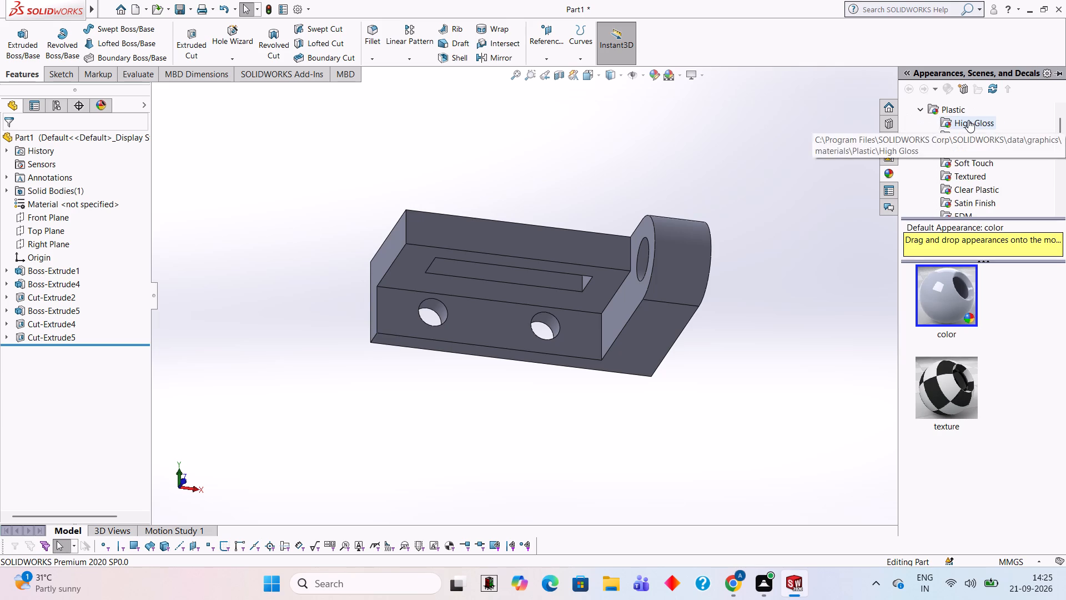
pyautogui.click(968, 120)
pyautogui.scroll(-1, 977, 184)
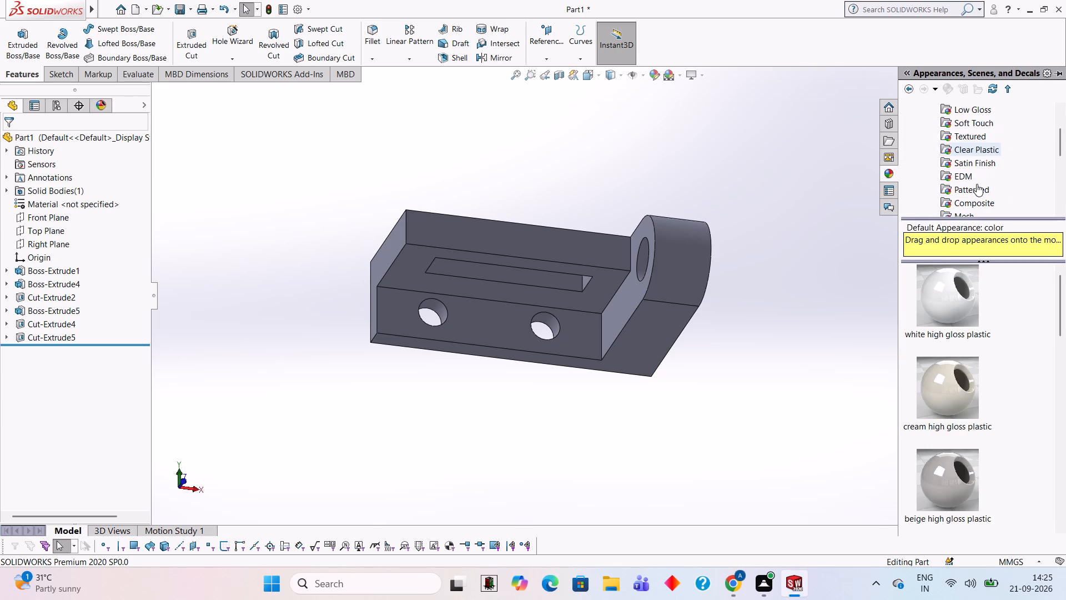
pyautogui.scroll(-2, 963, 181)
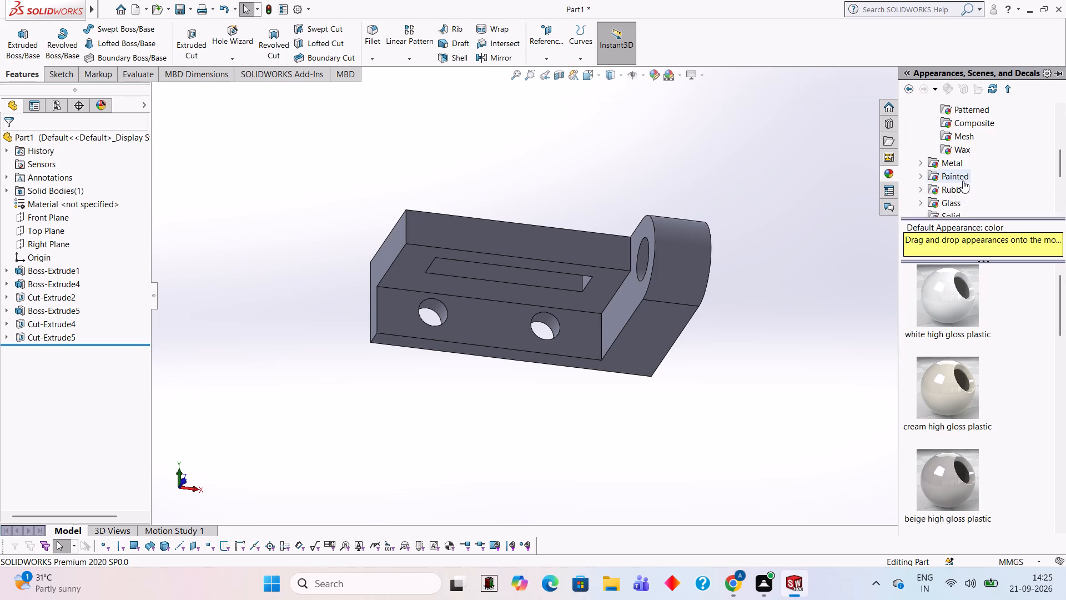
pyautogui.scroll(-1, 961, 187)
pyautogui.click(953, 178)
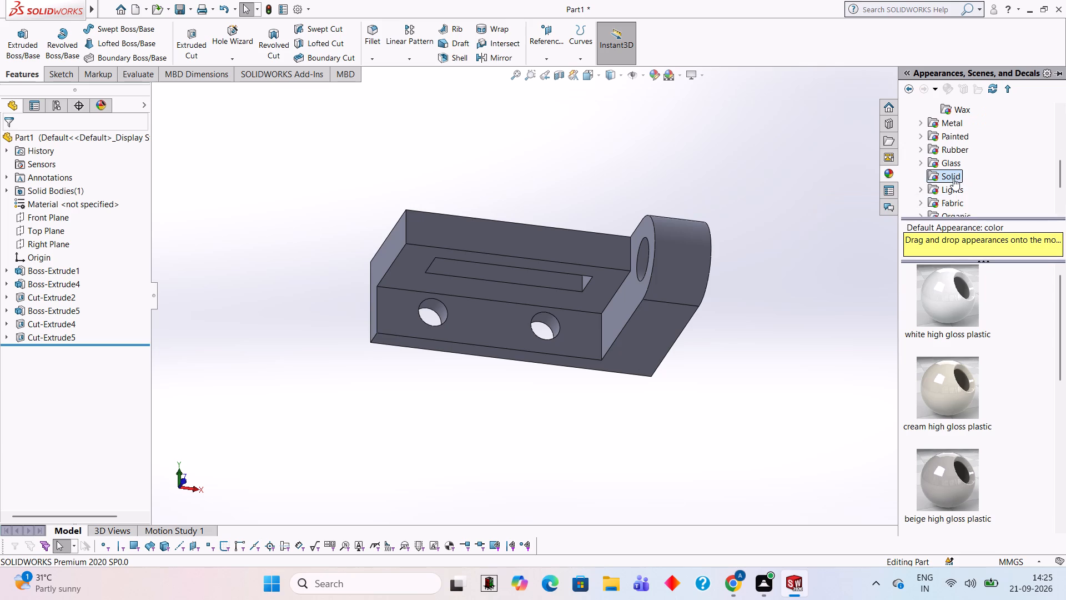
pyautogui.moveTo(949, 389); pyautogui.dragTo(914, 379)
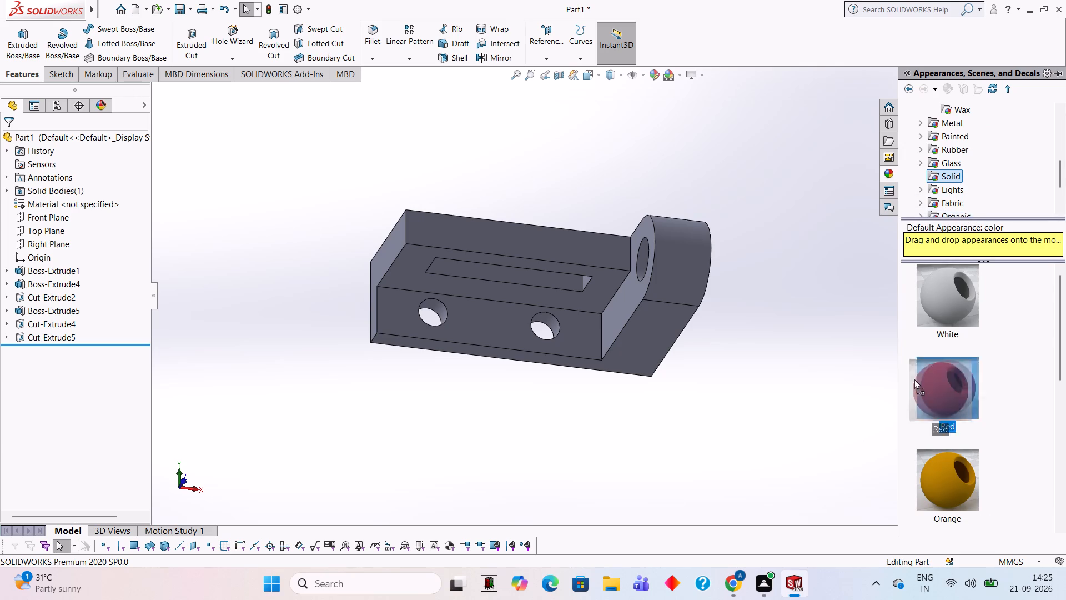
pyautogui.moveTo(914, 379); pyautogui.dragTo(591, 241)
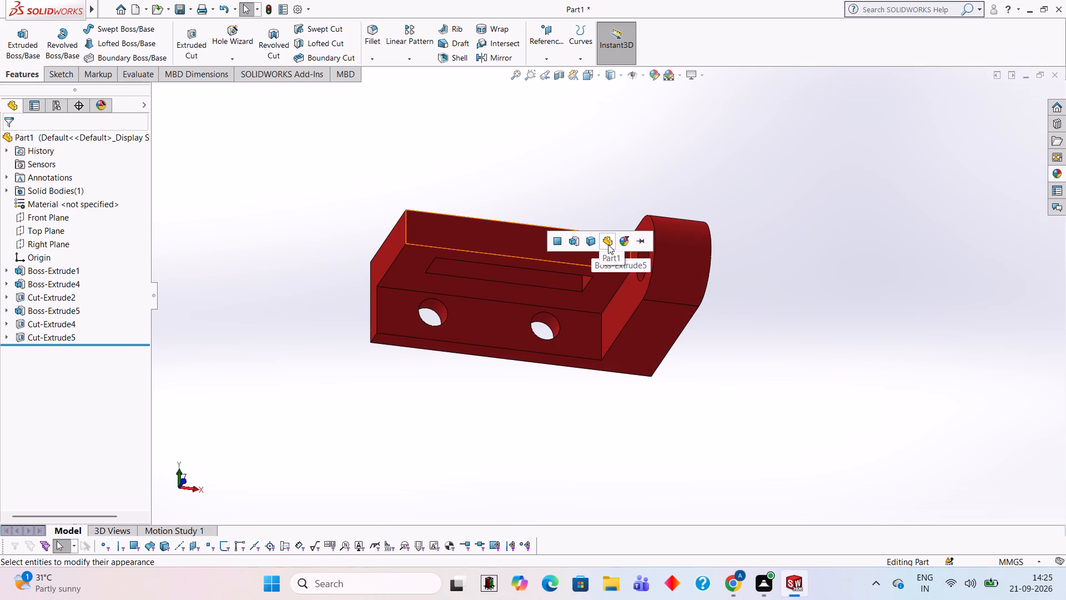
pyautogui.click(575, 243)
# Apply the solid Red appearance to only the L-shaped end face farthest from the rounded arm.
pyautogui.moveTo(652, 172); pyautogui.dragTo(738, 261, button='middle')
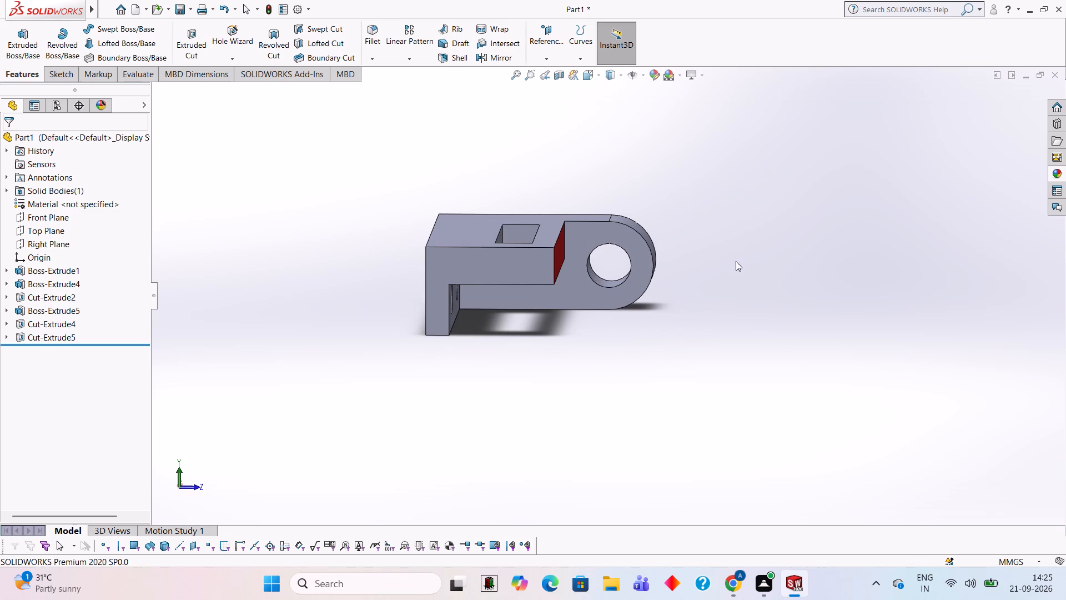
pyautogui.click(1058, 169)
pyautogui.moveTo(939, 394); pyautogui.dragTo(367, 233)
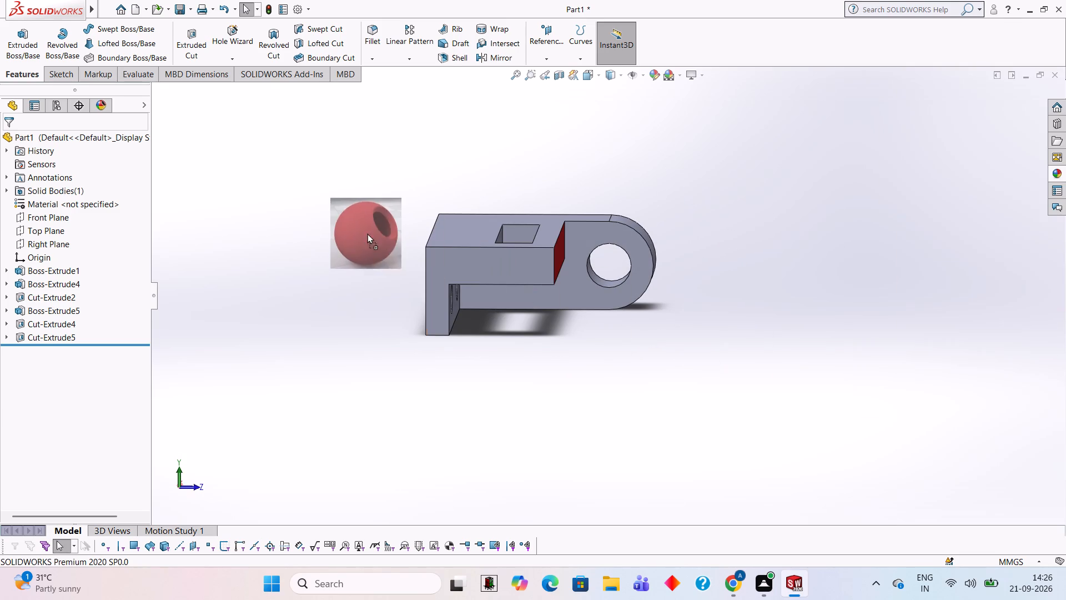
pyautogui.moveTo(367, 233); pyautogui.dragTo(490, 274)
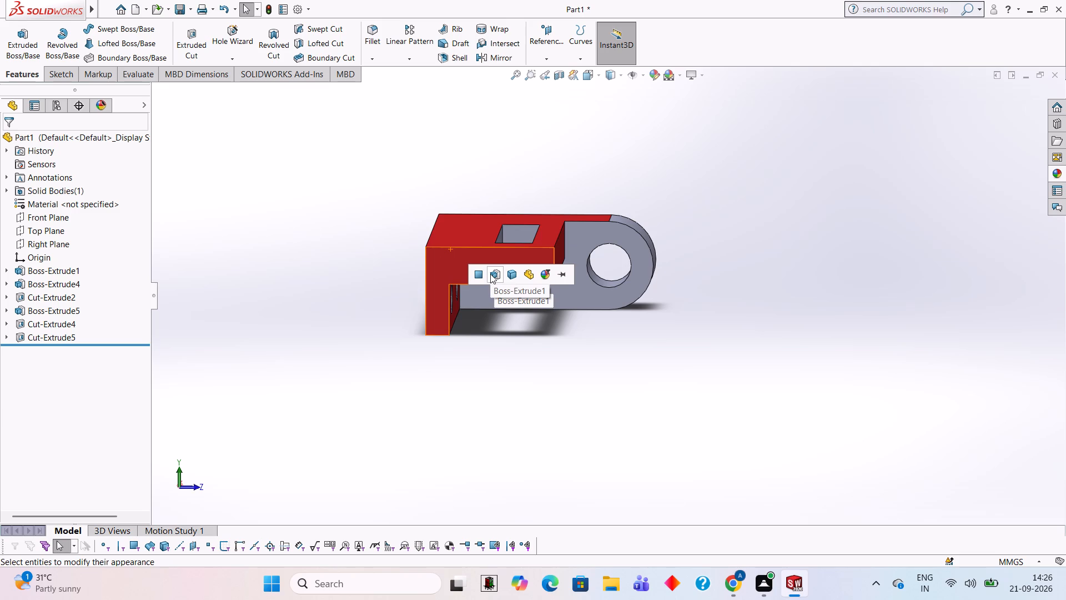
pyautogui.click(479, 274)
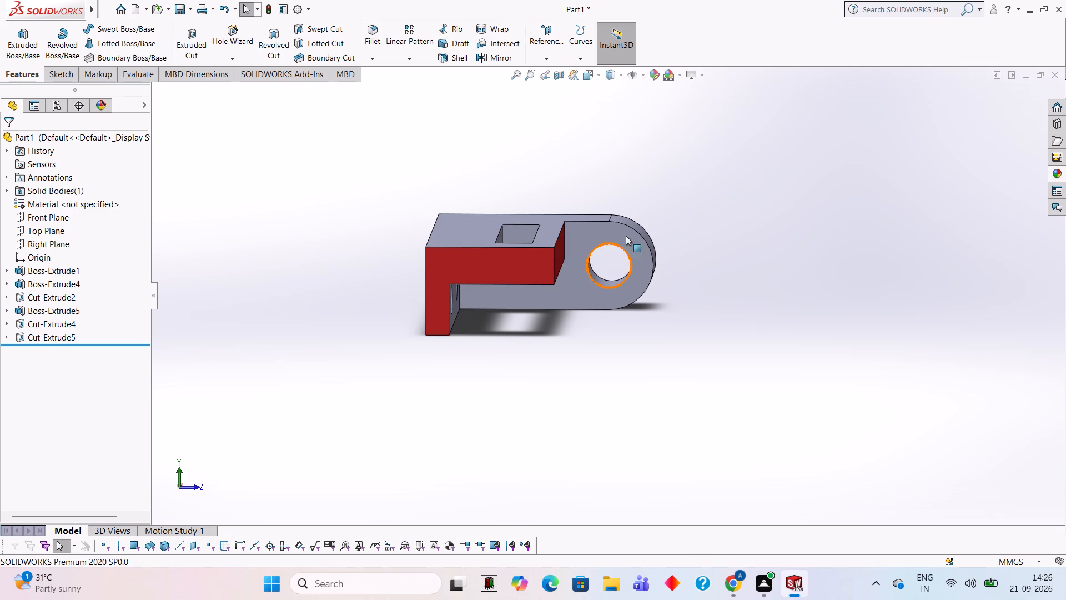
# Apply the solid Red appearance to the bracket's large flat outer face around the slot.
pyautogui.moveTo(683, 187); pyautogui.dragTo(786, 394, button='middle')
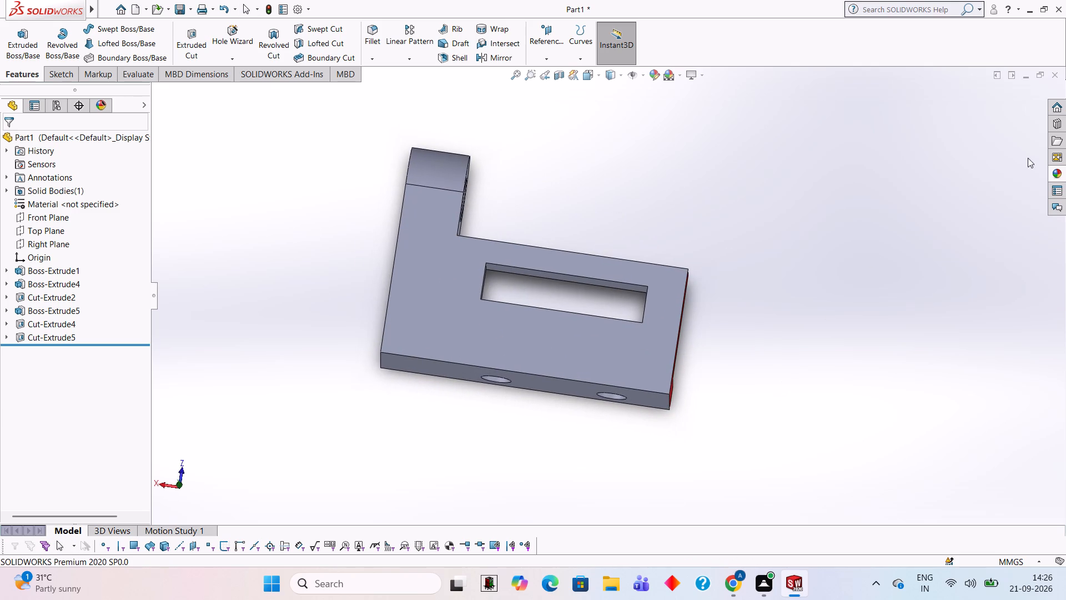
pyautogui.click(1058, 173)
pyautogui.moveTo(968, 389); pyautogui.dragTo(713, 345)
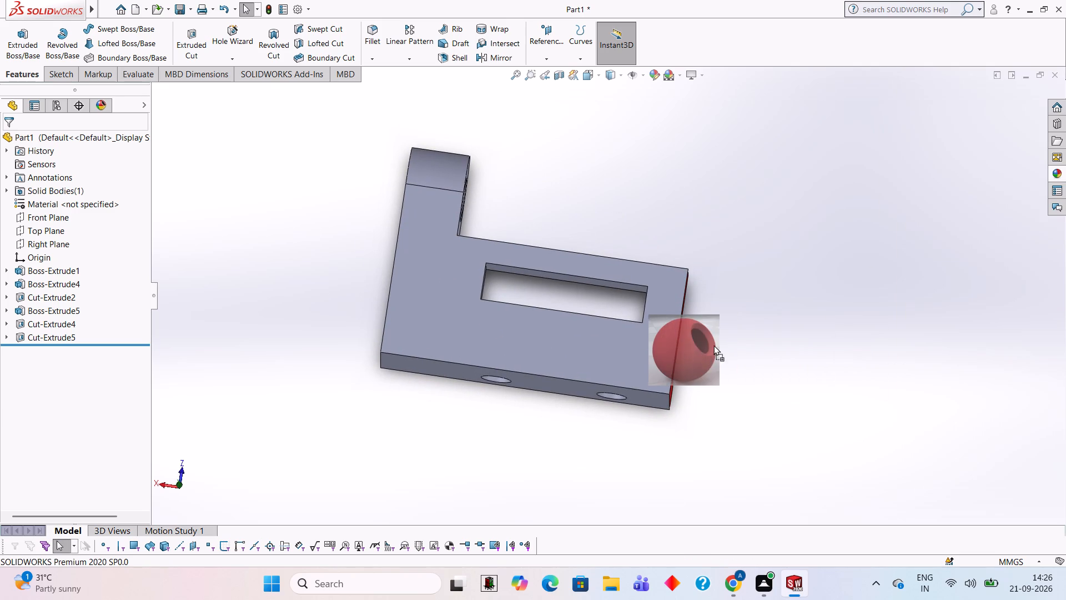
pyautogui.moveTo(713, 345); pyautogui.dragTo(651, 339)
pyautogui.click(651, 339)
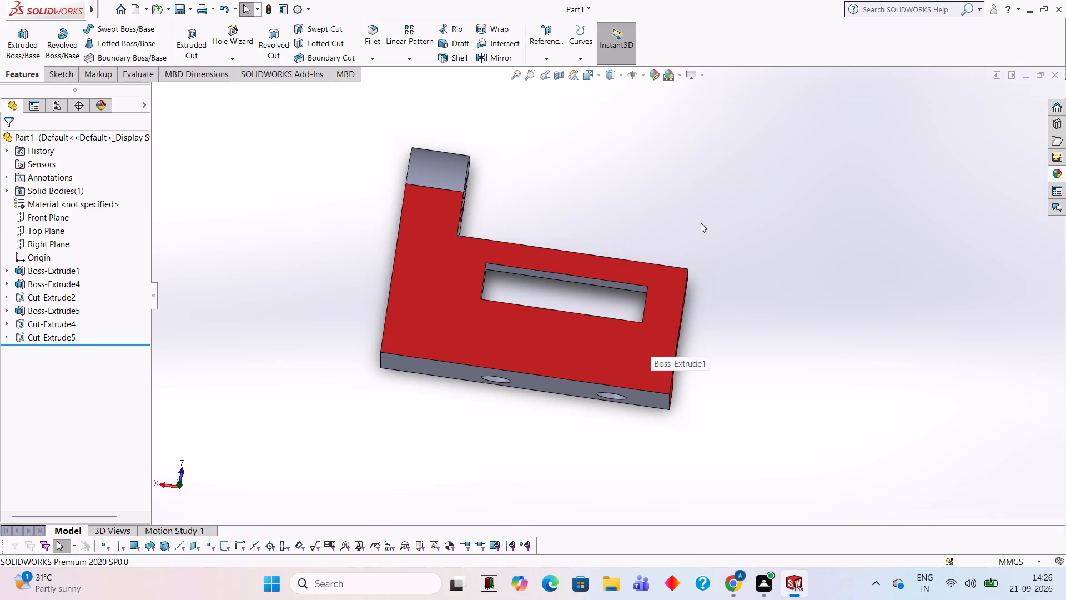
# Apply the solid Yellow appearance to the slot's long inner wall nearest the two-hole plate.
pyautogui.moveTo(701, 222); pyautogui.dragTo(444, 121, button='middle')
pyautogui.moveTo(730, 404); pyautogui.dragTo(791, 191, button='middle')
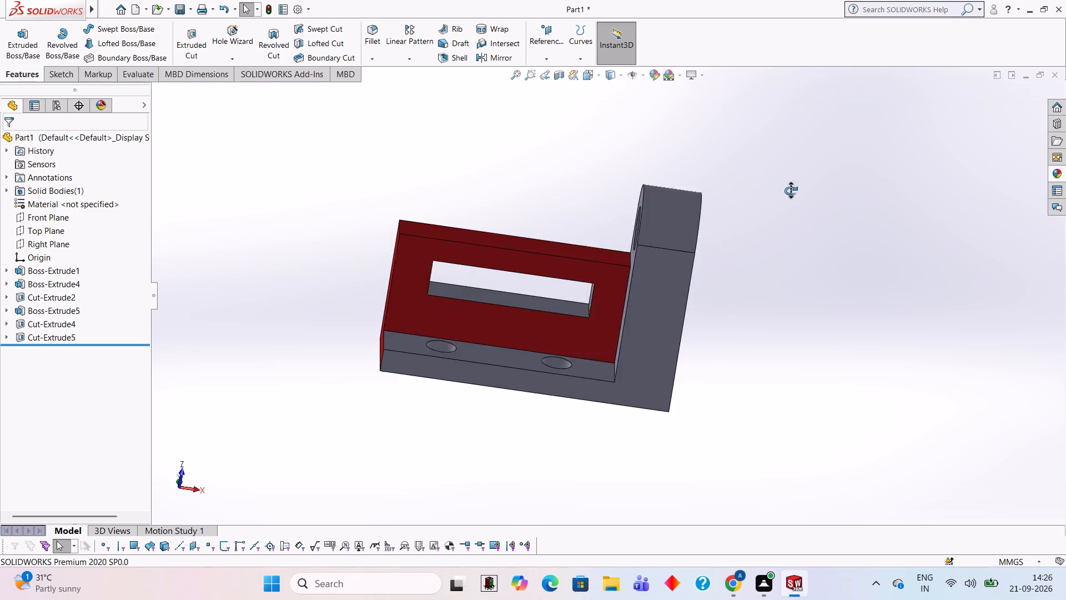
pyautogui.moveTo(791, 191); pyautogui.dragTo(817, 267, button='middle')
pyautogui.scroll(-1, 514, 319)
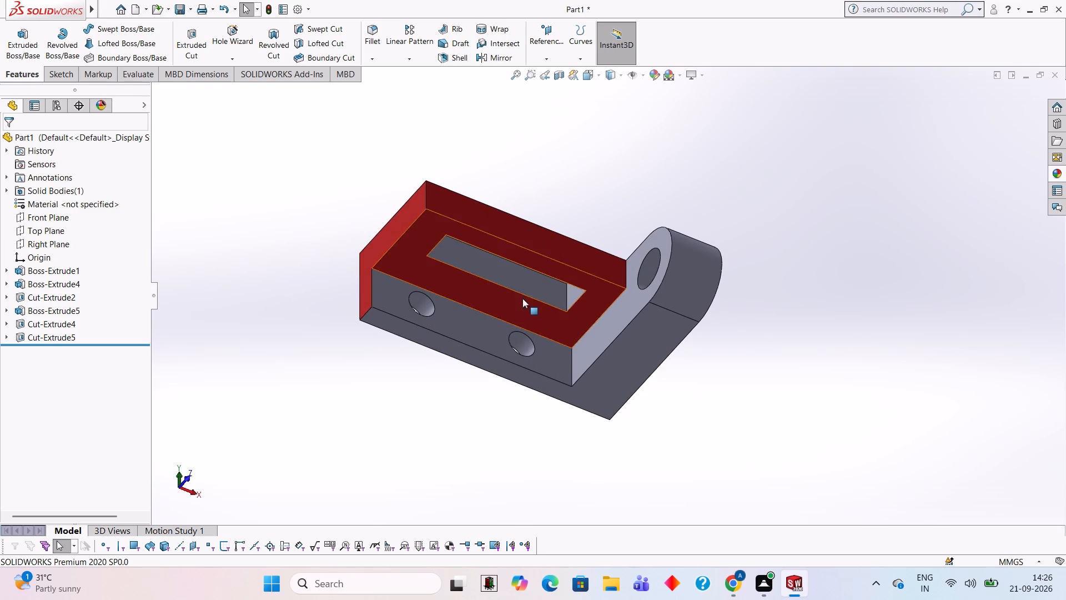
pyautogui.scroll(-1, 522, 298)
pyautogui.click(1062, 176)
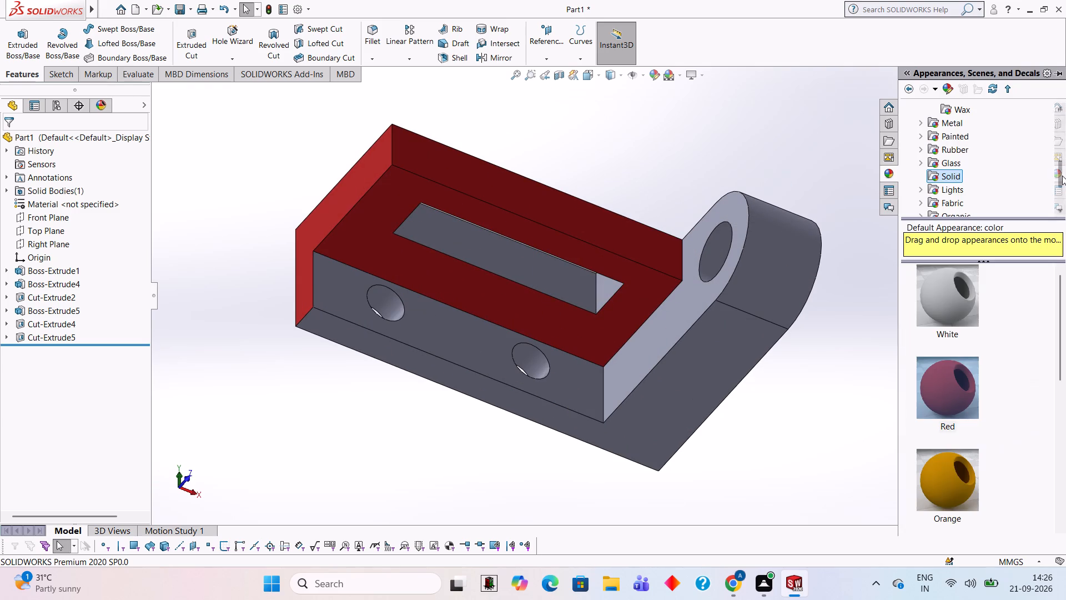
pyautogui.scroll(-1, 951, 427)
pyautogui.moveTo(955, 436); pyautogui.dragTo(589, 256)
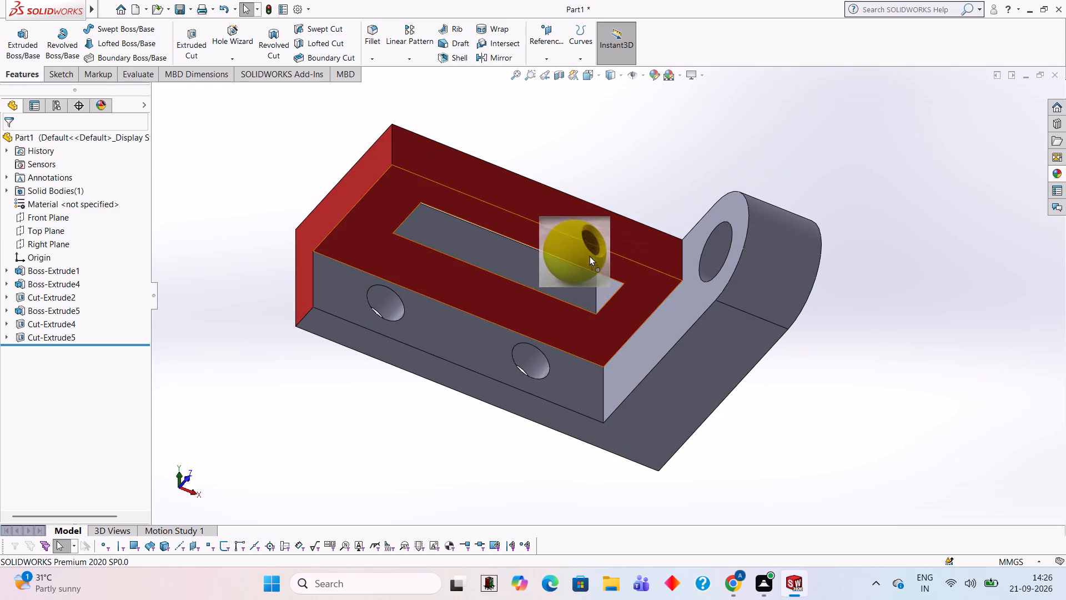
pyautogui.moveTo(589, 256); pyautogui.dragTo(577, 280)
pyautogui.click(577, 280)
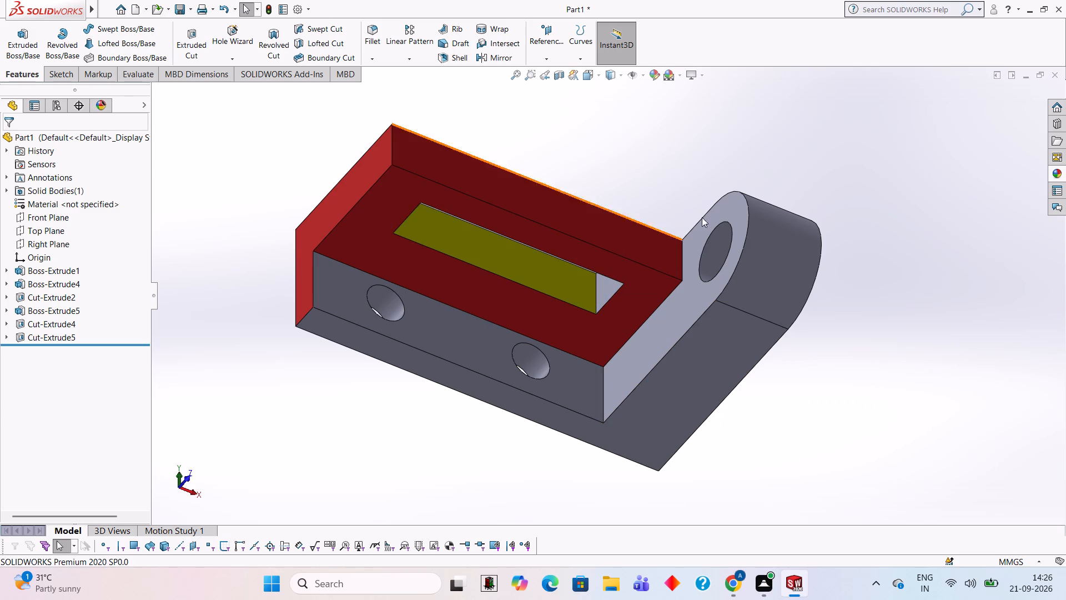
# Apply the solid Yellow appearance to only the slot's short end wall nearest the arm.
pyautogui.moveTo(823, 156); pyautogui.dragTo(897, 205, button='middle')
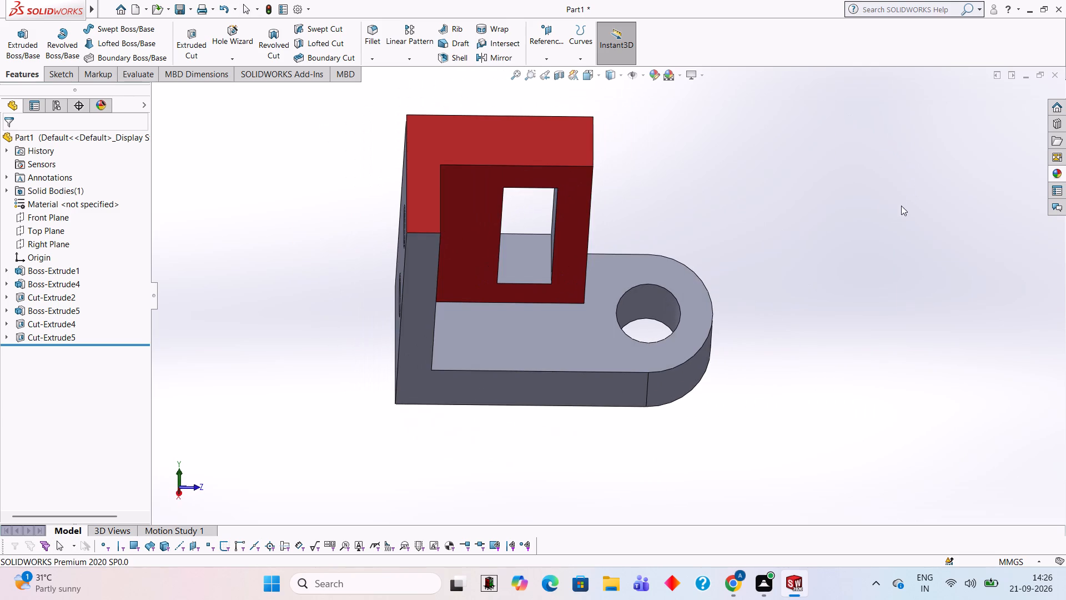
pyautogui.click(1060, 171)
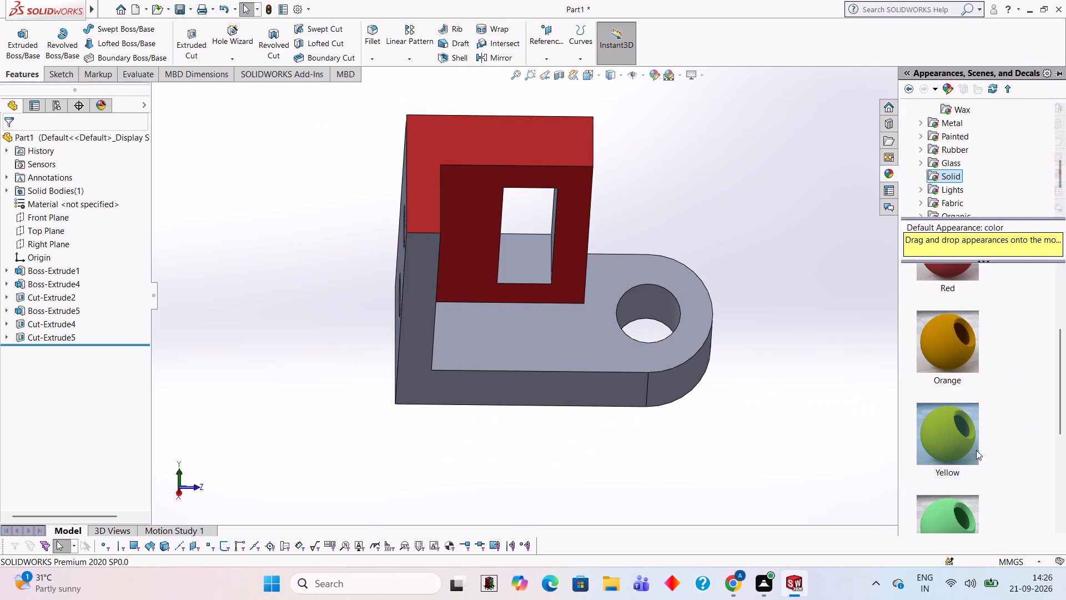
pyautogui.moveTo(937, 439); pyautogui.dragTo(525, 259)
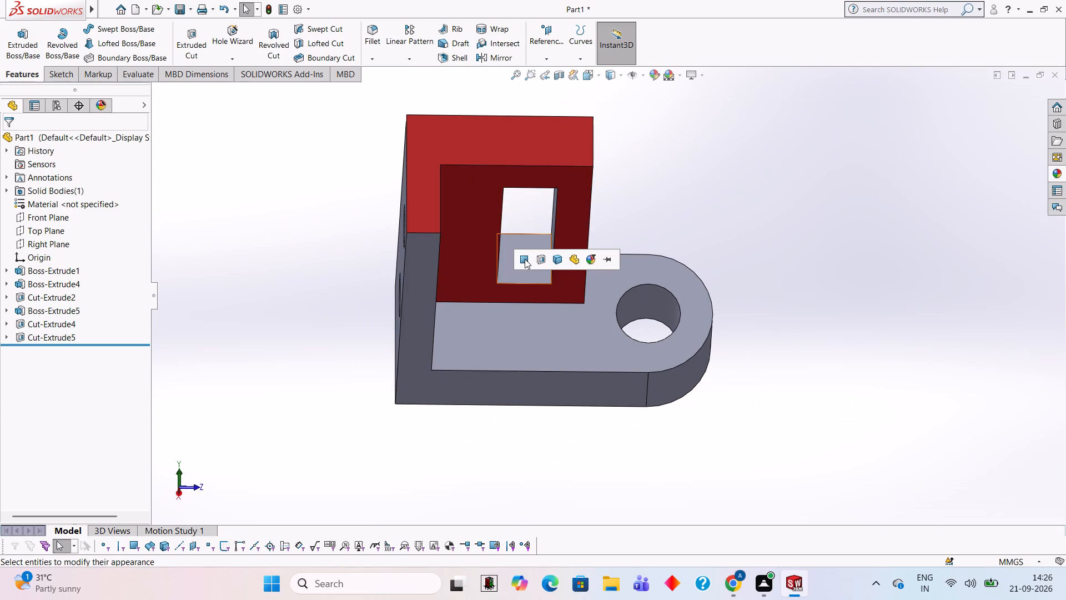
pyautogui.click(525, 259)
# Apply the solid Yellow appearance to only the slot's long inner wall farthest from the two-hole plate.
pyautogui.moveTo(698, 222); pyautogui.dragTo(707, 227, button='middle')
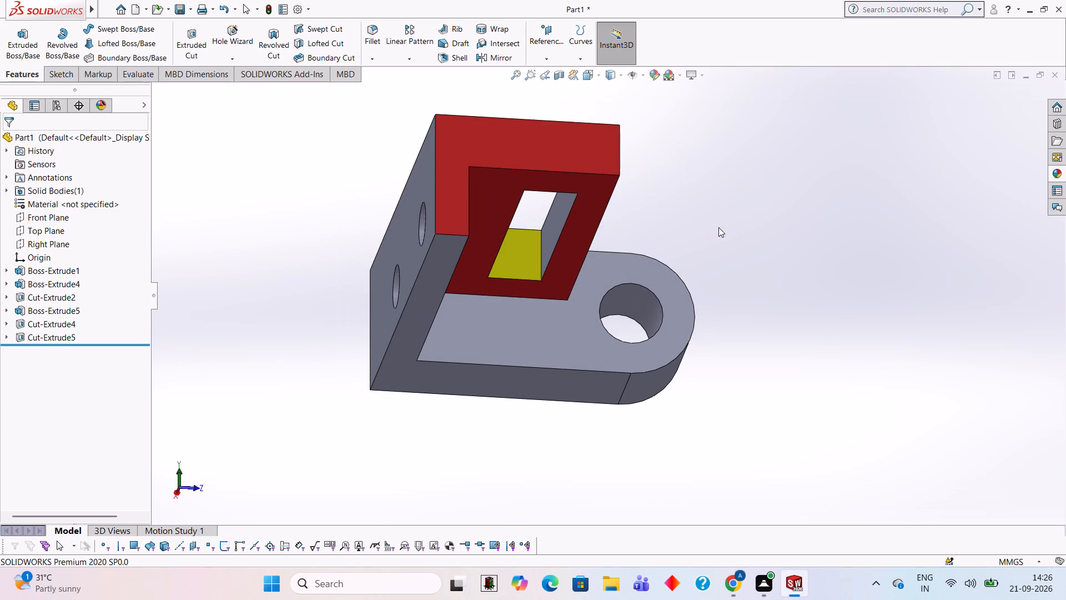
pyautogui.moveTo(727, 224); pyautogui.dragTo(779, 362, button='middle')
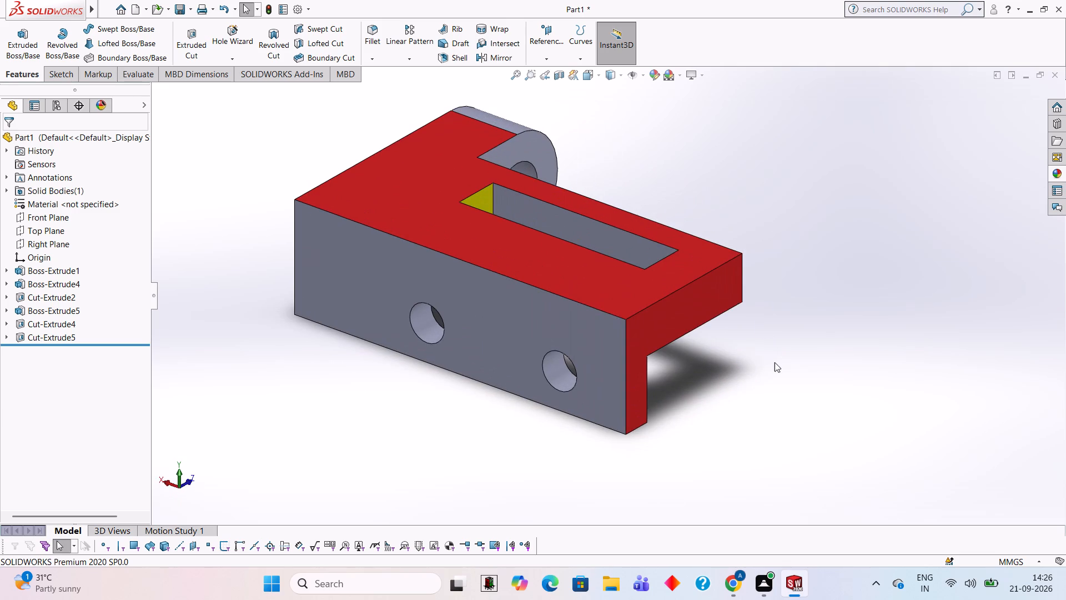
pyautogui.click(1065, 172)
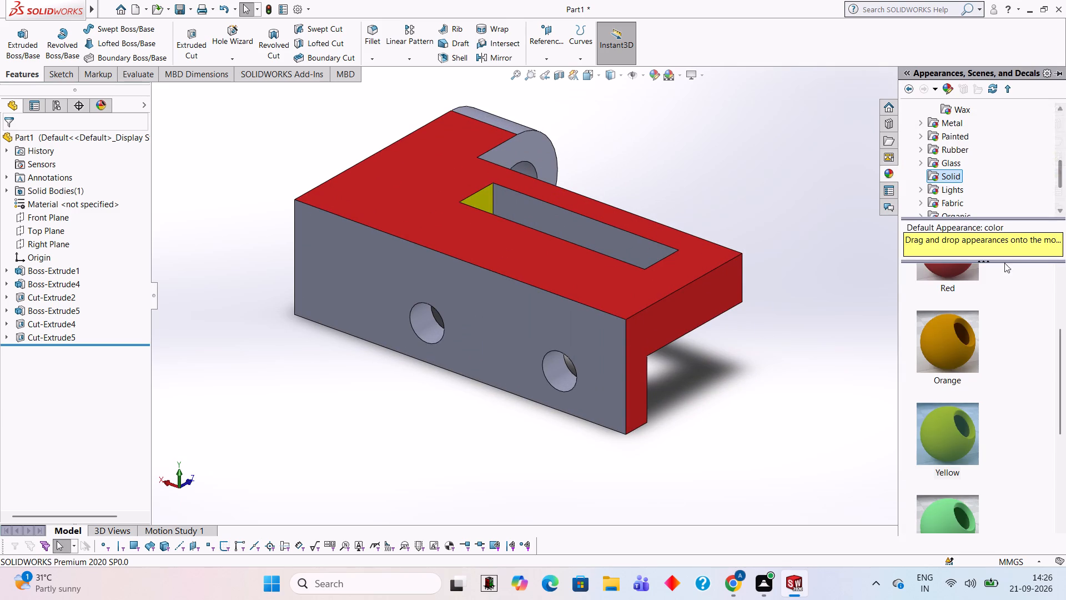
pyautogui.moveTo(971, 424); pyautogui.dragTo(632, 213)
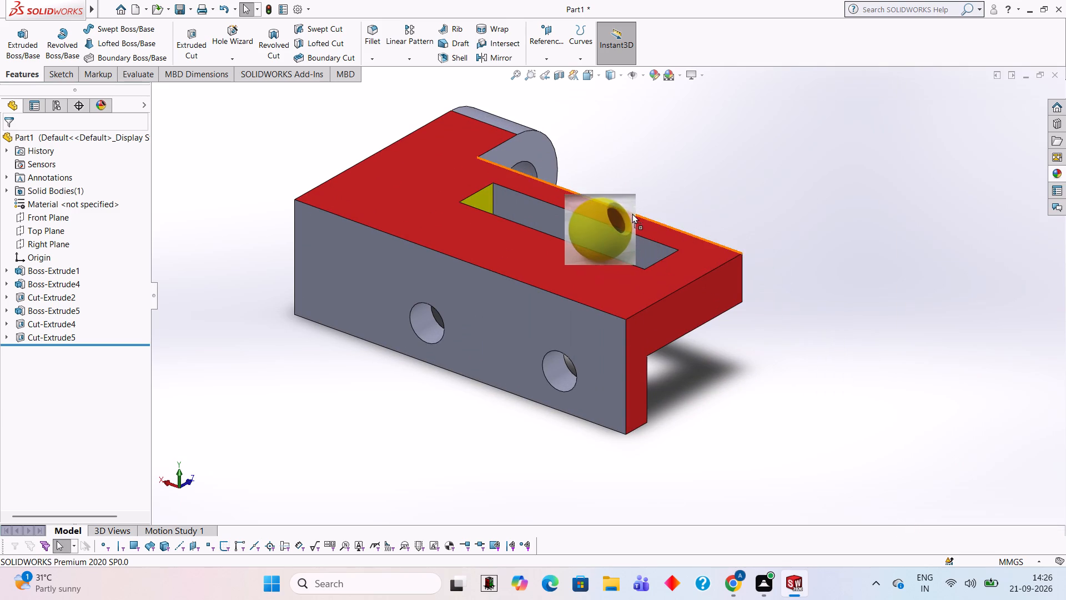
pyautogui.moveTo(632, 213); pyautogui.dragTo(601, 223)
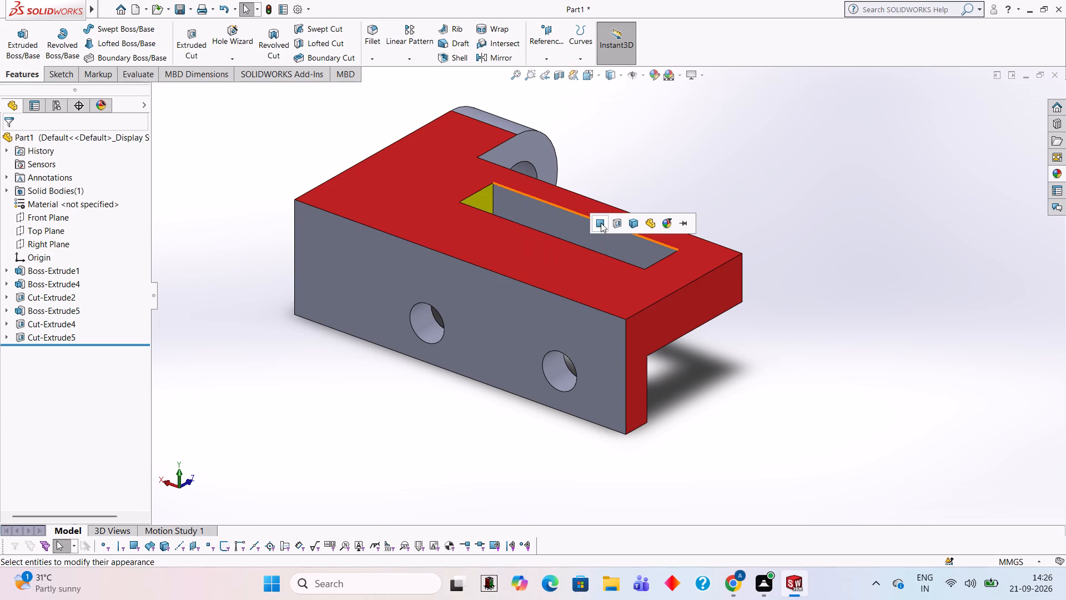
pyautogui.click(601, 223)
# Apply the solid Yellow appearance to the slot's short end wall farthest from the rounded arm.
pyautogui.moveTo(619, 189); pyautogui.dragTo(535, 273, button='middle')
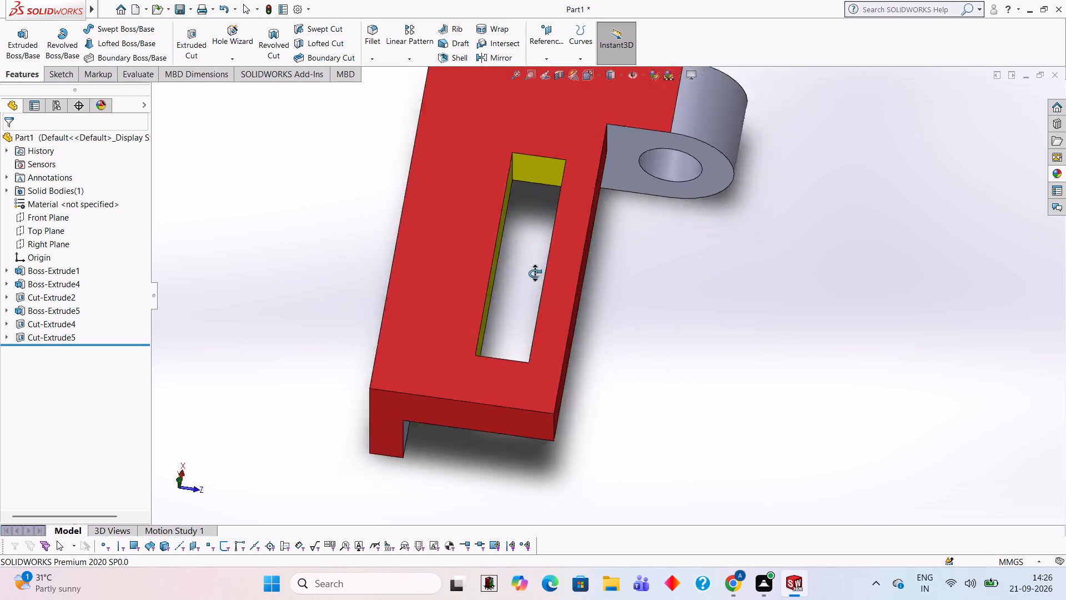
pyautogui.moveTo(535, 273); pyautogui.dragTo(364, 239, button='middle')
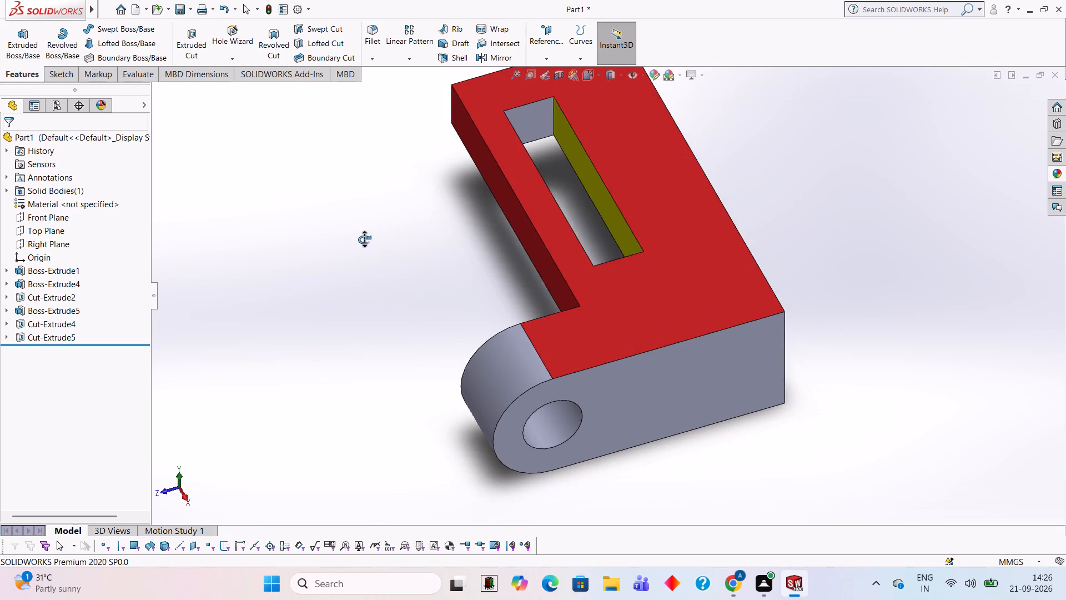
pyautogui.moveTo(364, 239); pyautogui.dragTo(361, 237, button='middle')
pyautogui.scroll(-2, 532, 102)
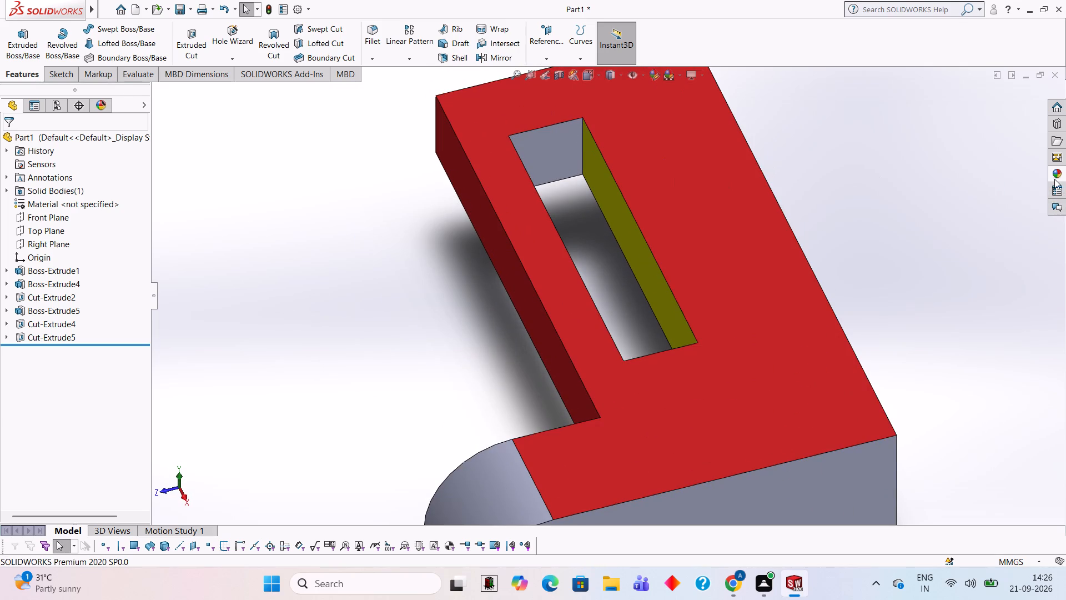
pyautogui.click(1054, 179)
pyautogui.moveTo(952, 432); pyautogui.dragTo(555, 227)
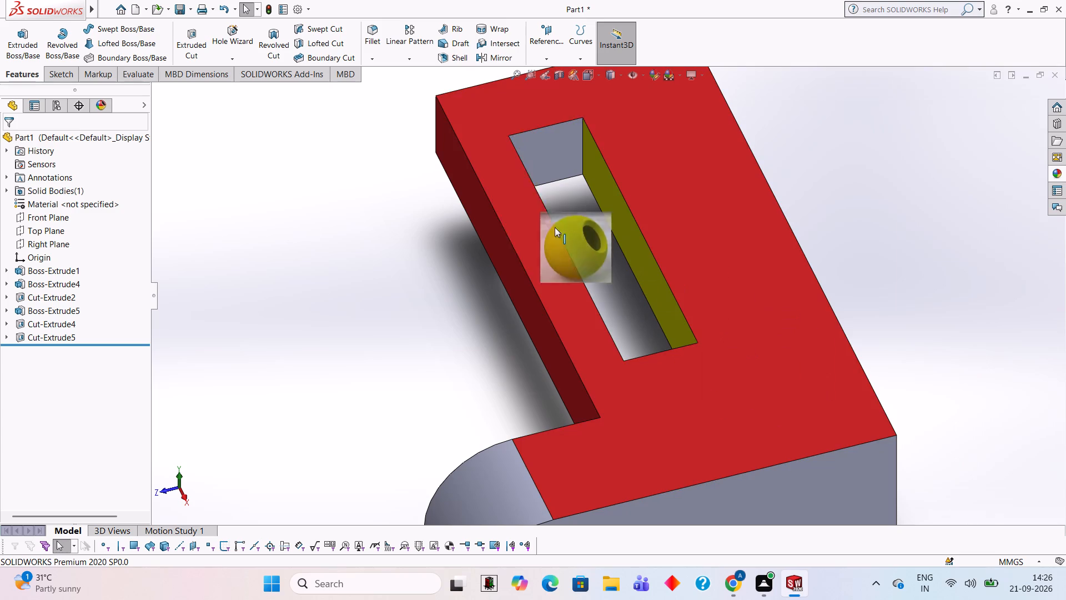
pyautogui.moveTo(555, 227); pyautogui.dragTo(560, 141)
pyautogui.doubleClick(560, 141)
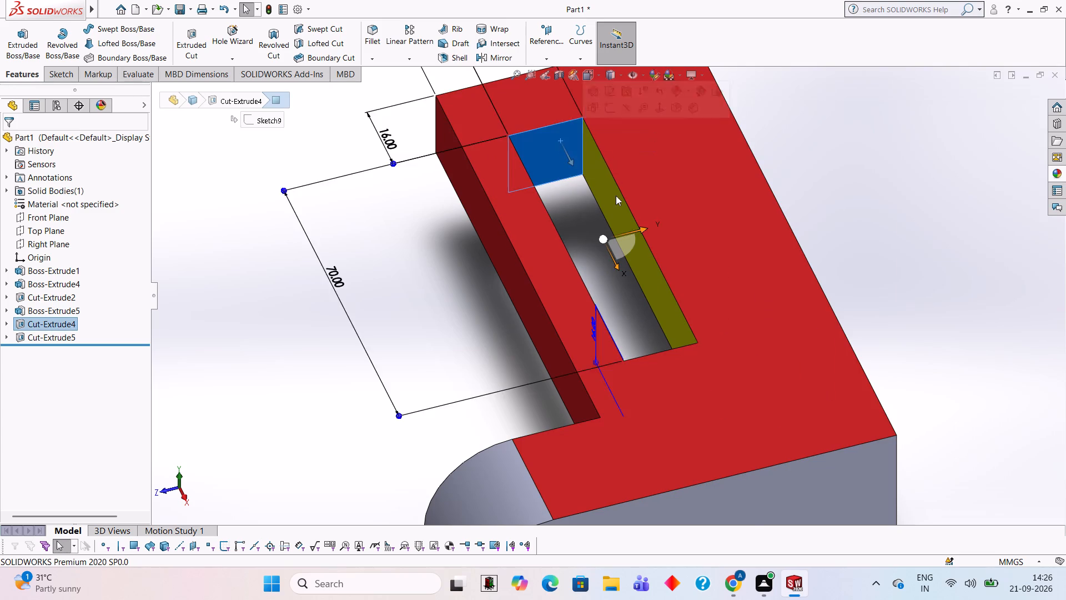
pyautogui.scroll(-1, 747, 212)
pyautogui.click(852, 181)
# Apply the solid Green appearance to only the inner face of the plate with the two holes.
pyautogui.moveTo(786, 261); pyautogui.dragTo(818, 167, button='middle')
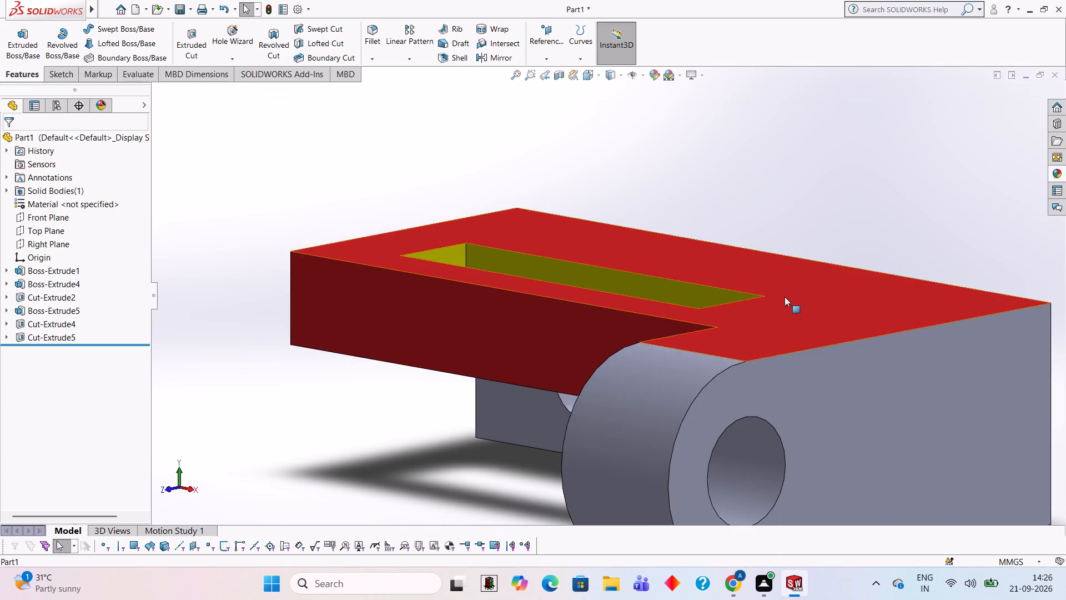
pyautogui.moveTo(787, 313); pyautogui.dragTo(781, 166, button='middle')
pyautogui.scroll(-2, 790, 232)
pyautogui.scroll(6, 788, 243)
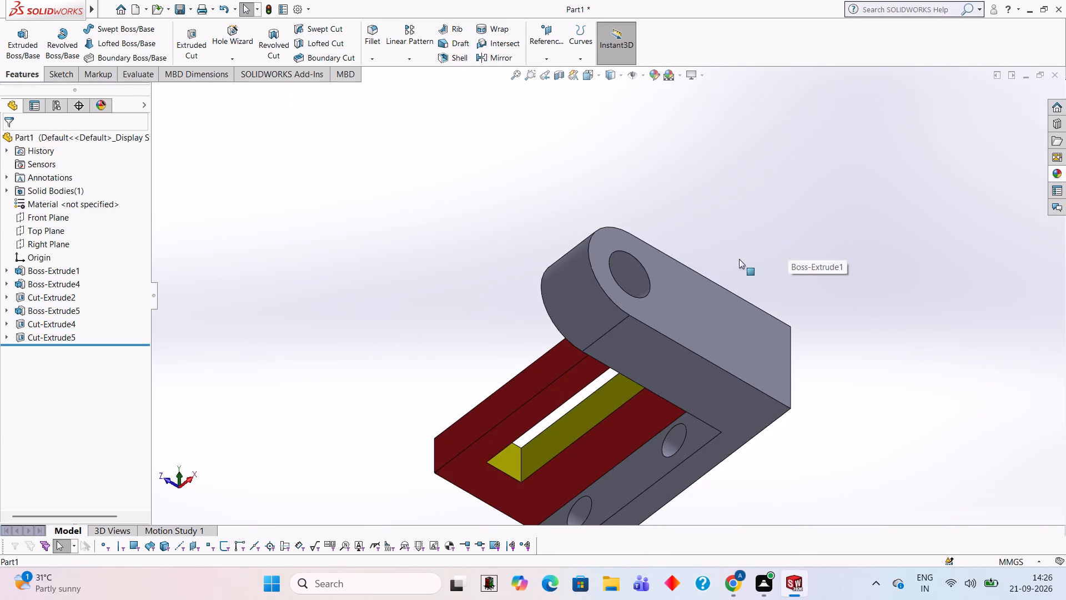
pyautogui.moveTo(452, 435); pyautogui.dragTo(527, 300, button='middle')
pyautogui.scroll(-2, 527, 300)
pyautogui.scroll(2, 509, 348)
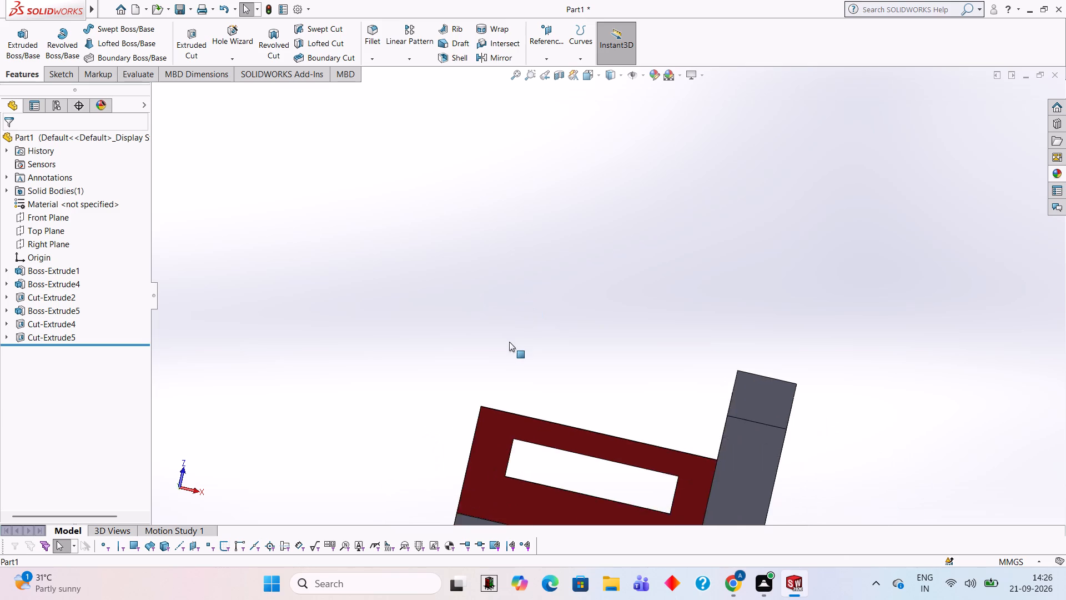
pyautogui.scroll(4, 509, 342)
pyautogui.scroll(-2, 726, 489)
pyautogui.scroll(-1, 522, 446)
pyautogui.scroll(1, 522, 446)
pyautogui.moveTo(522, 446); pyautogui.dragTo(517, 531, button='middle')
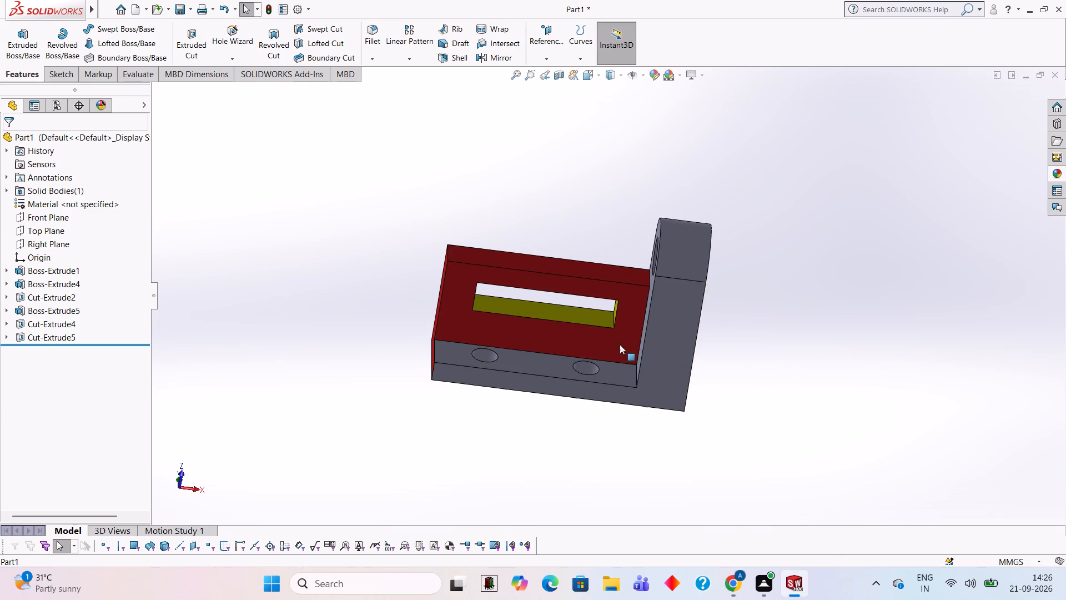
pyautogui.moveTo(743, 302); pyautogui.dragTo(761, 370, button='middle')
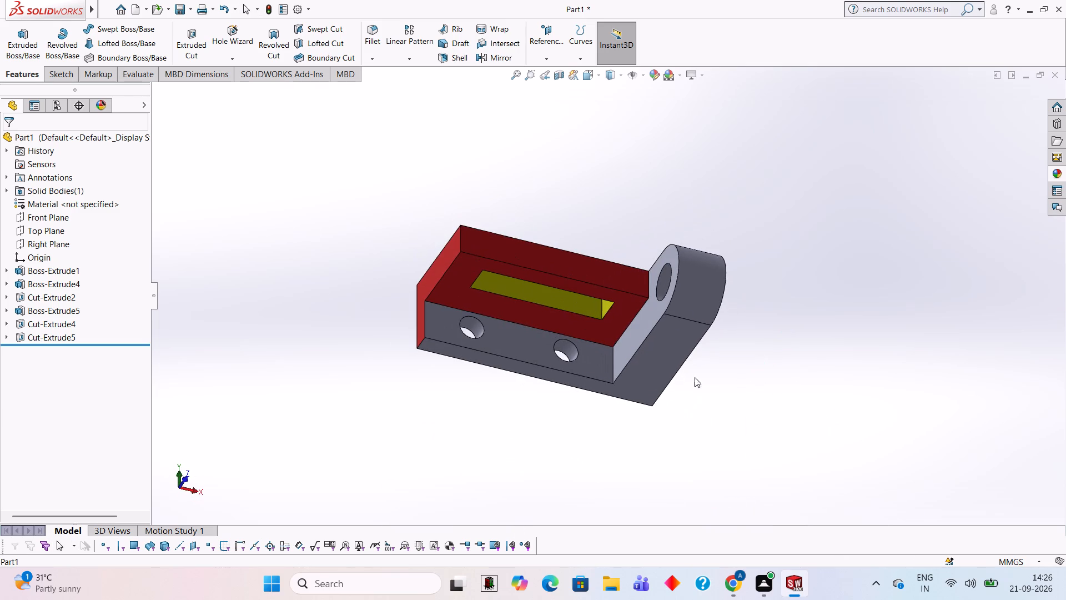
pyautogui.scroll(-3, 518, 398)
pyautogui.scroll(1, 738, 79)
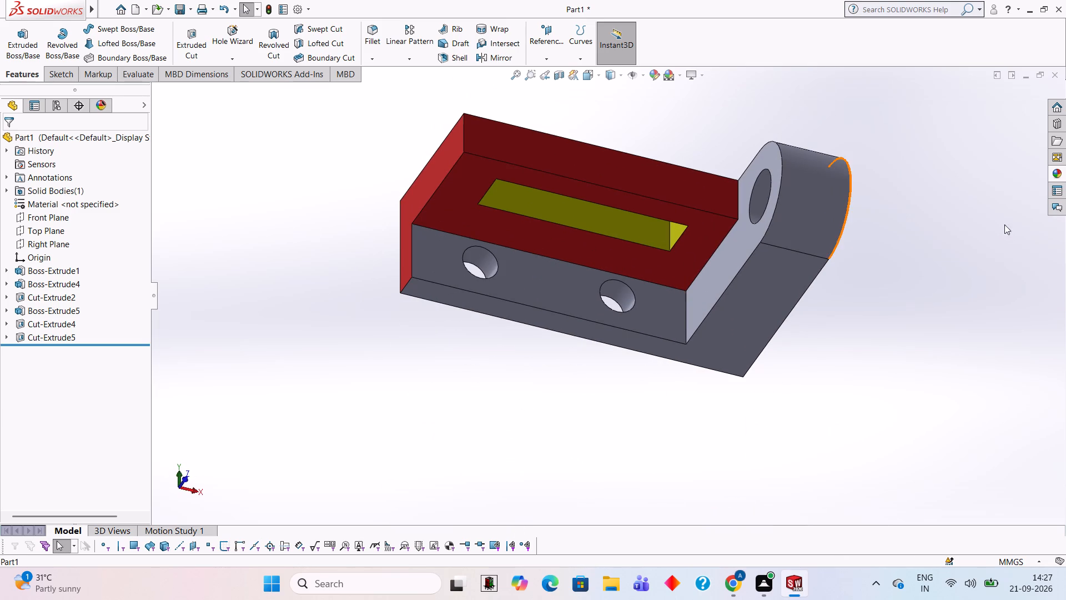
pyautogui.click(1057, 170)
pyautogui.scroll(-1, 953, 432)
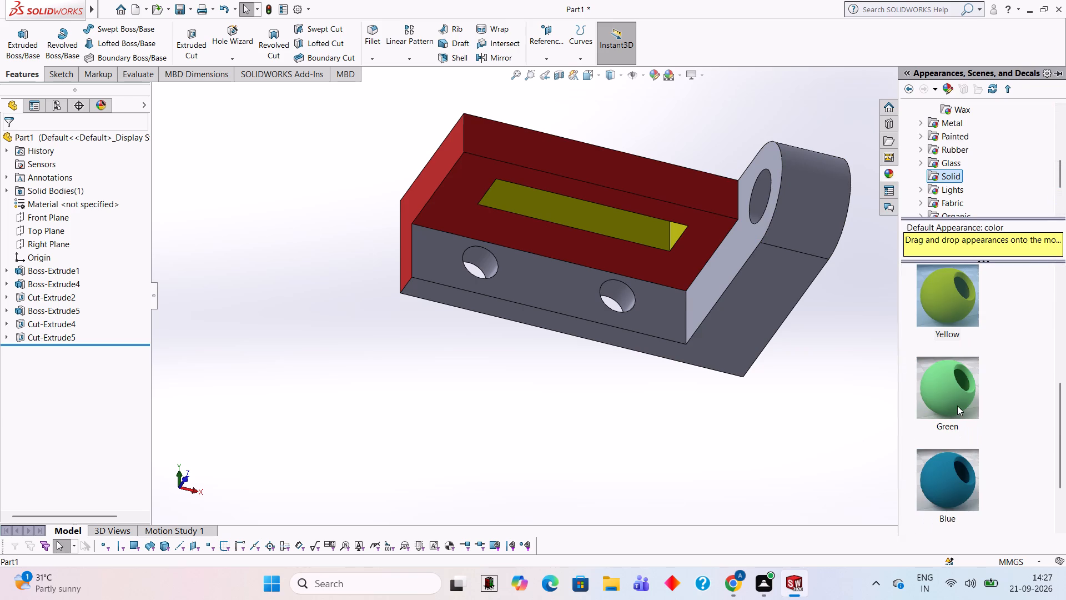
pyautogui.moveTo(957, 406); pyautogui.dragTo(667, 324)
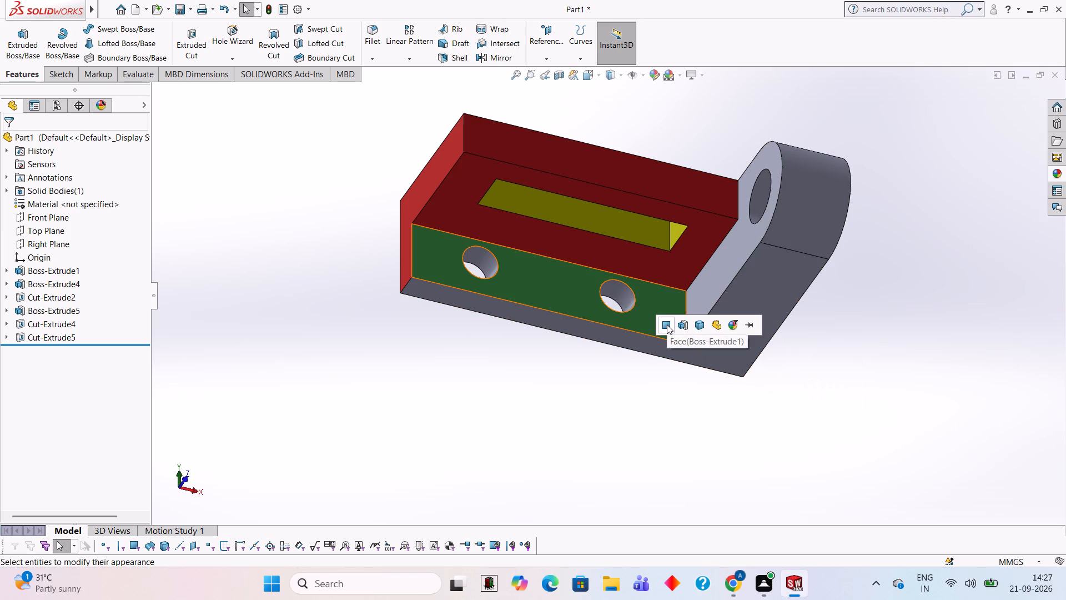
pyautogui.click(667, 324)
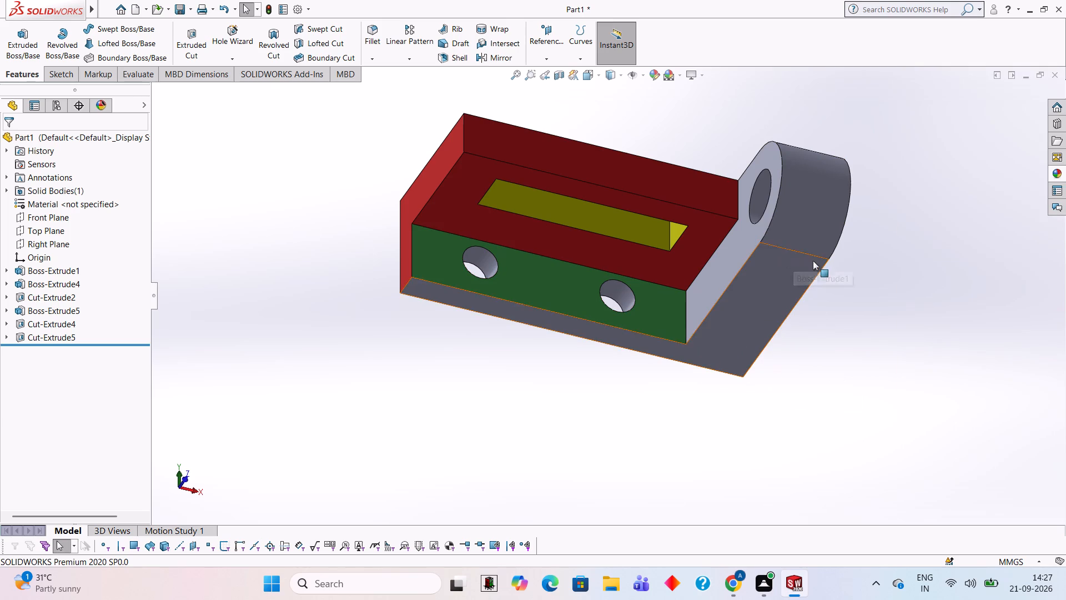
# Apply the solid Yellow appearance to the cut feature that forms the plate's two holes.
pyautogui.click(1056, 177)
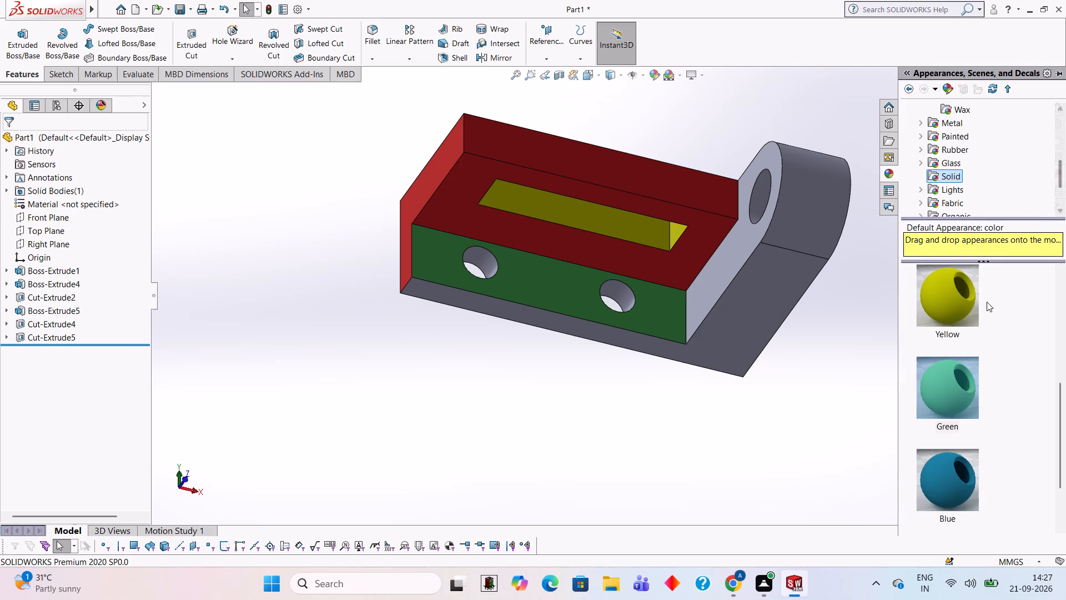
pyautogui.moveTo(942, 298); pyautogui.dragTo(605, 304)
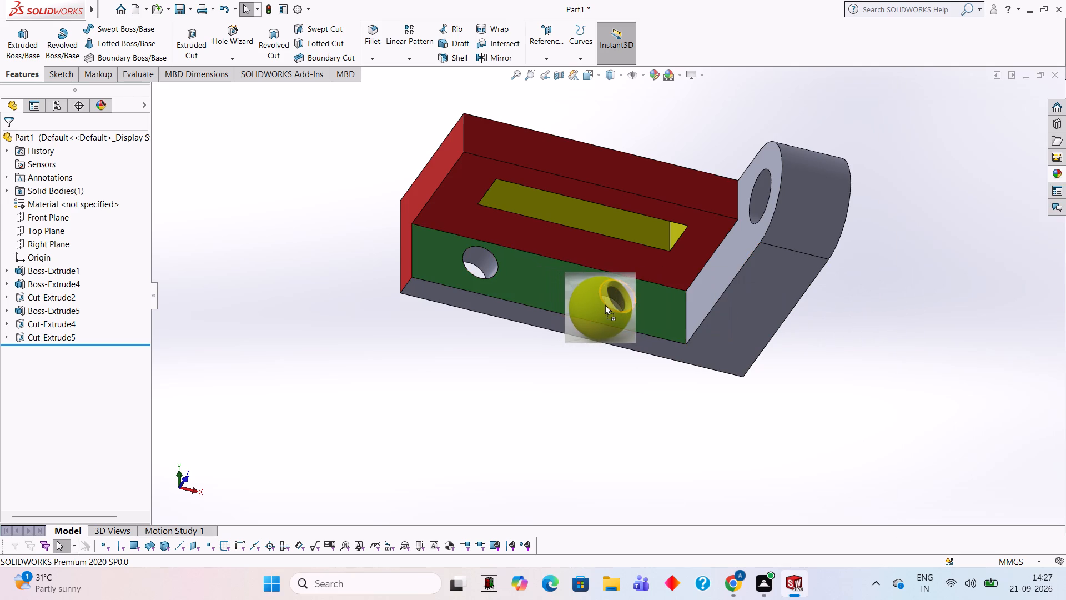
pyautogui.moveTo(605, 304); pyautogui.dragTo(594, 293)
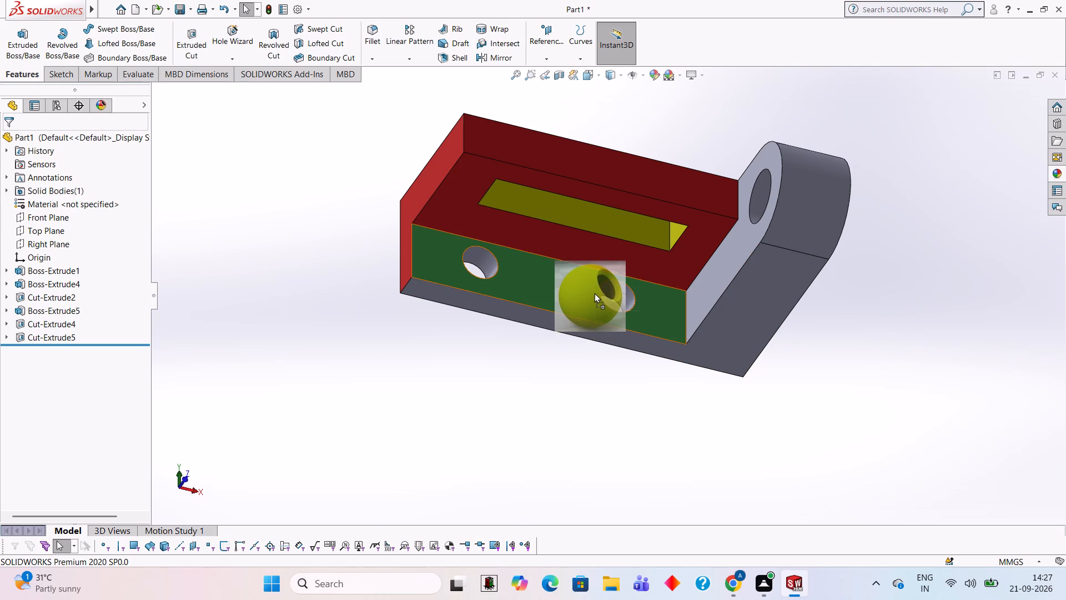
pyautogui.moveTo(594, 293); pyautogui.dragTo(607, 293)
pyautogui.click(621, 292)
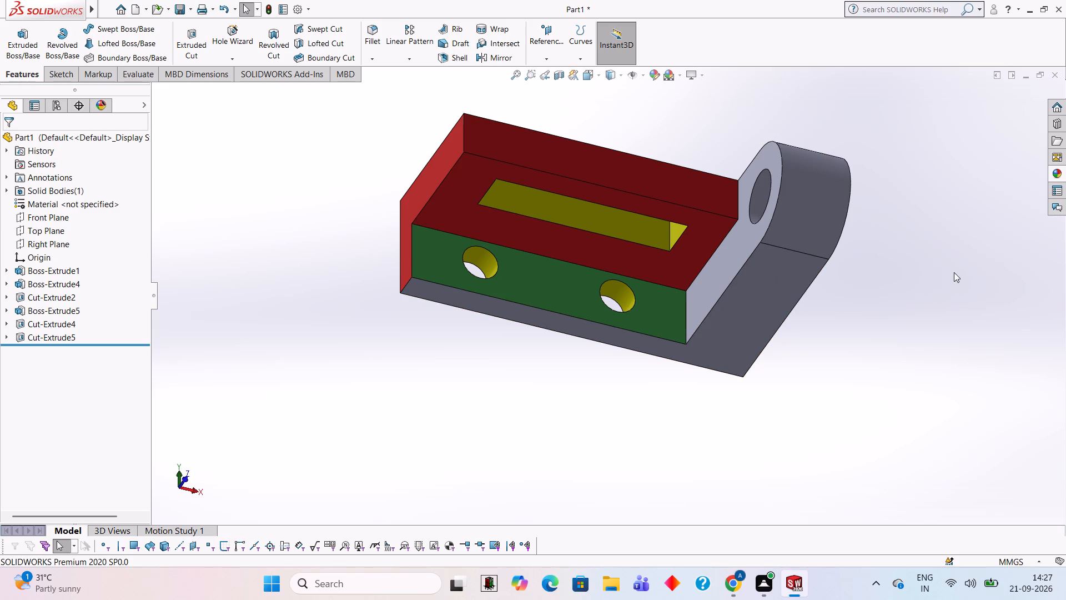
# Apply the solid Yellow appearance to the inner wall of the rounded arm's hole.
pyautogui.moveTo(863, 184); pyautogui.dragTo(883, 252, button='middle')
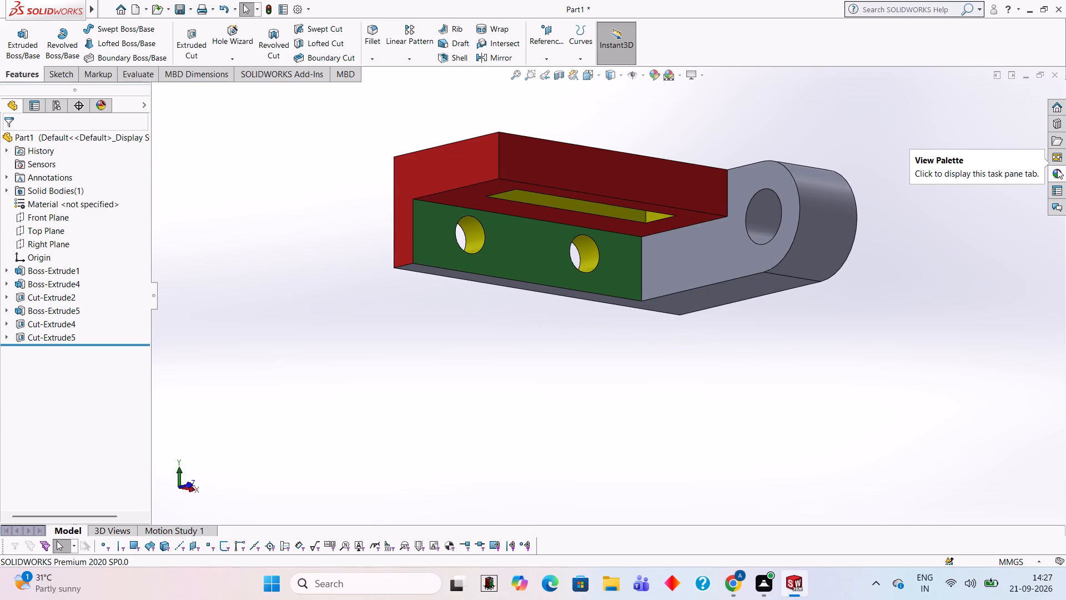
pyautogui.click(1058, 173)
pyautogui.moveTo(957, 298); pyautogui.dragTo(793, 234)
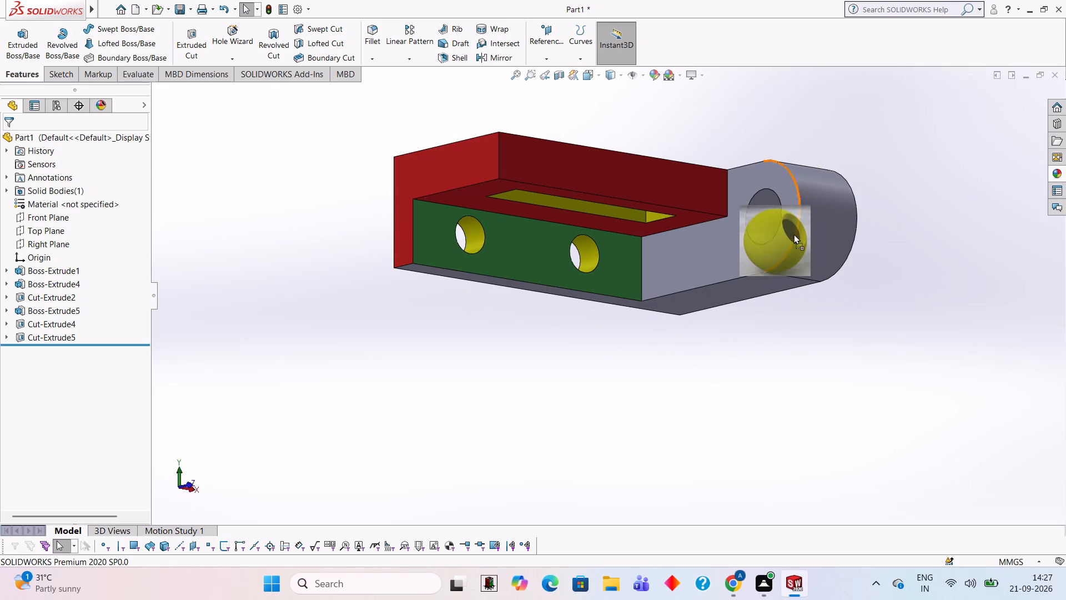
pyautogui.moveTo(793, 234); pyautogui.dragTo(768, 205)
pyautogui.click(768, 205)
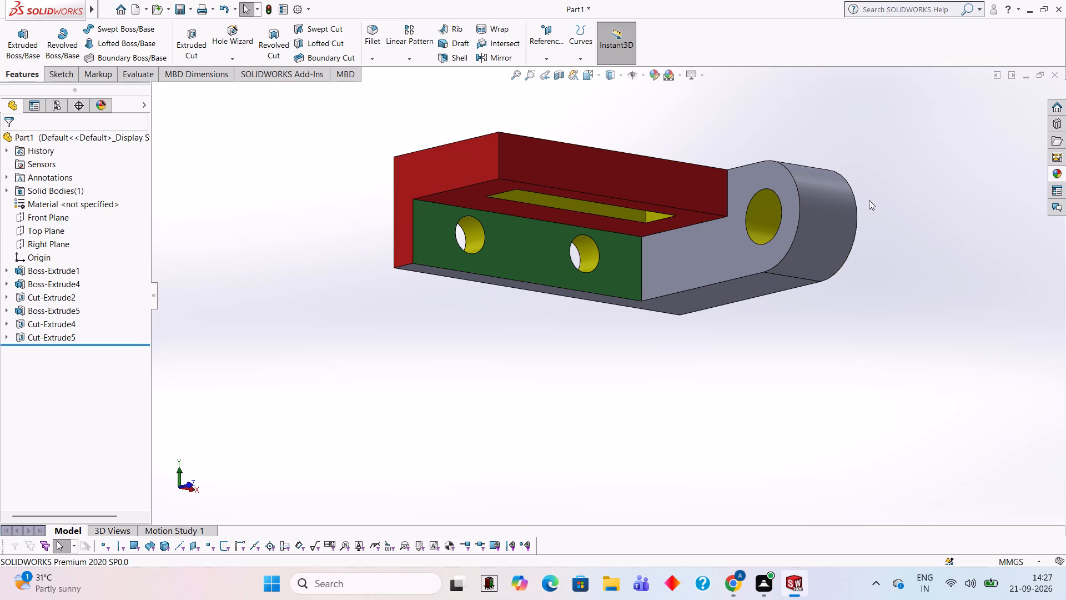
# Apply the solid Blue appearance across the bracket's uncoloured underside and rounded arm, not just to a single face.
pyautogui.moveTo(869, 197); pyautogui.dragTo(859, 173, button='middle')
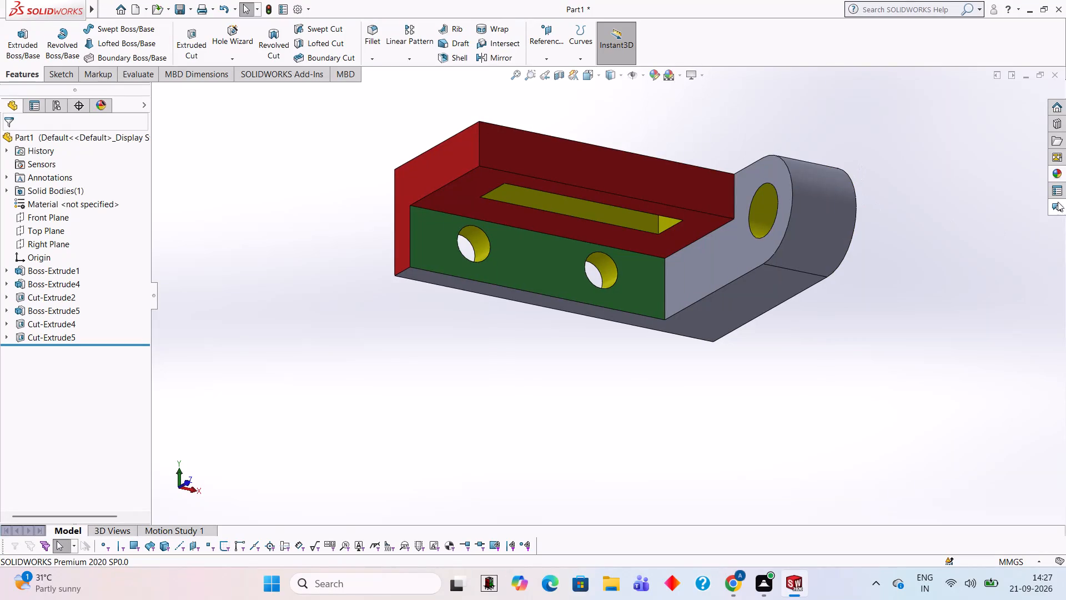
pyautogui.click(1052, 178)
pyautogui.scroll(-1, 1002, 417)
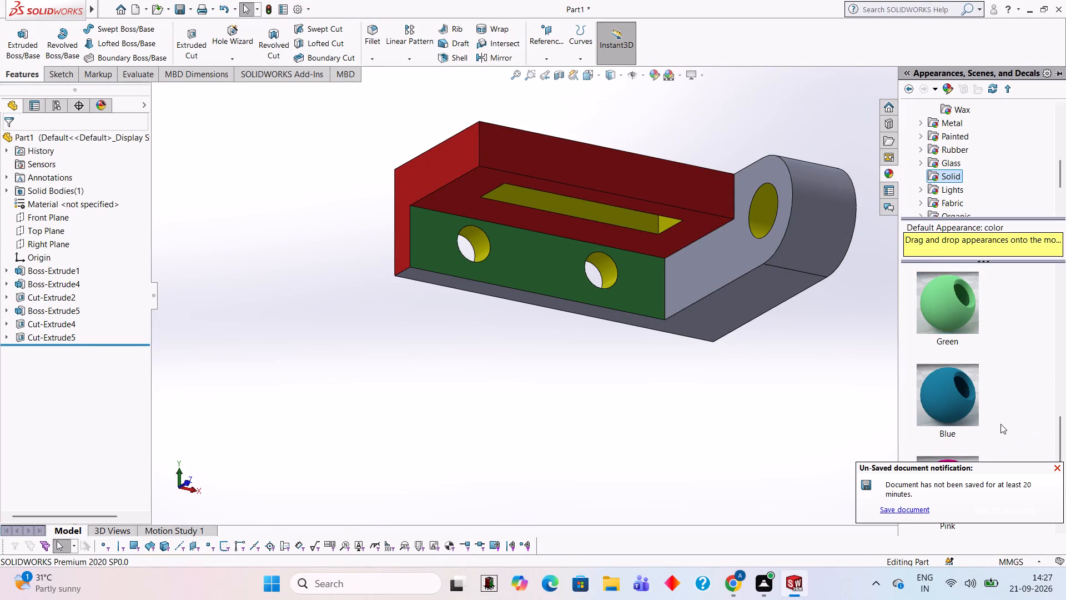
pyautogui.scroll(-2, 1000, 424)
pyautogui.click(1059, 467)
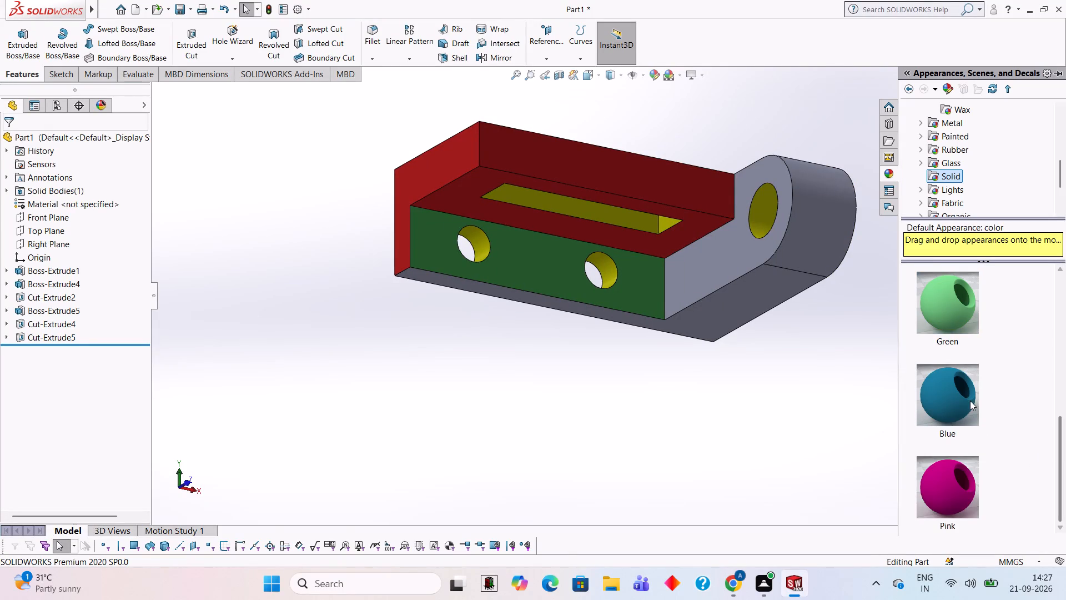
pyautogui.moveTo(967, 398); pyautogui.dragTo(783, 316)
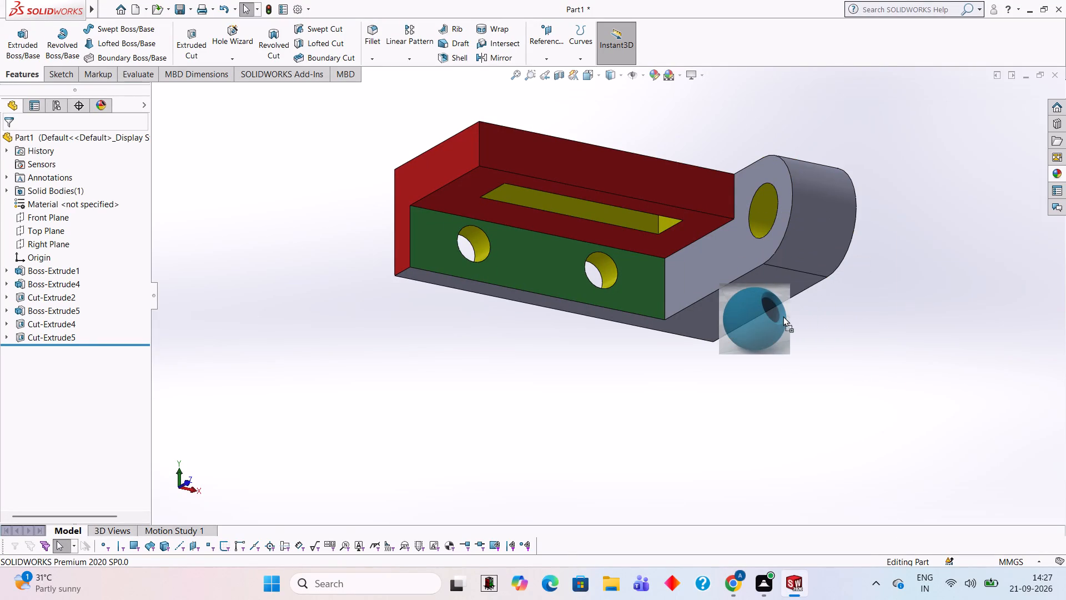
pyautogui.moveTo(783, 316); pyautogui.dragTo(757, 298)
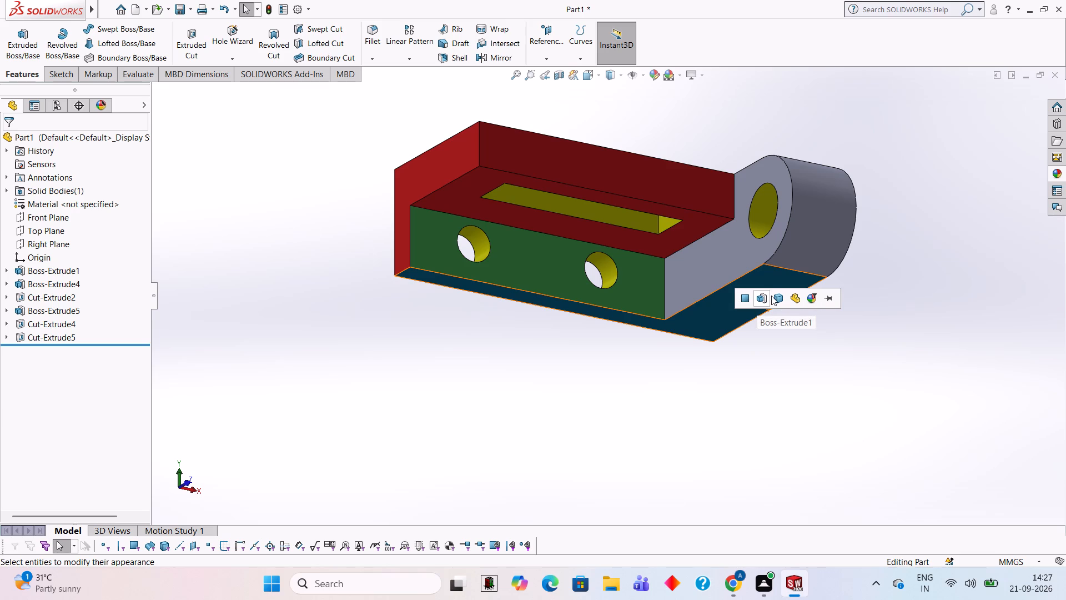
pyautogui.click(771, 296)
# Apply the solid Pink appearance to the whole extruded feature that forms the rounded arm.
pyautogui.moveTo(872, 261); pyautogui.dragTo(872, 262, button='middle')
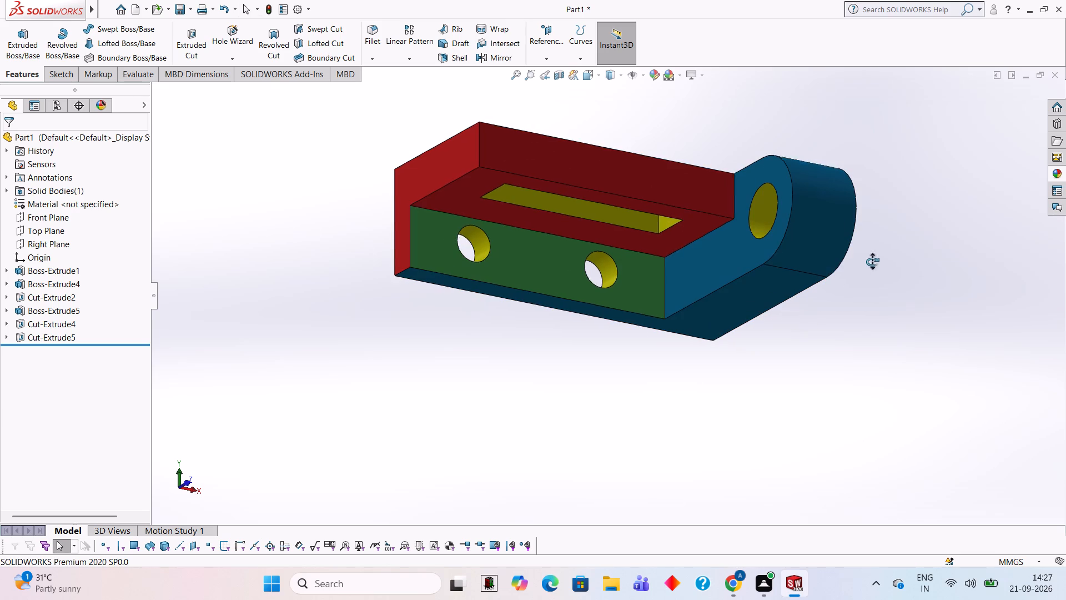
pyautogui.moveTo(872, 262); pyautogui.dragTo(841, 326, button='middle')
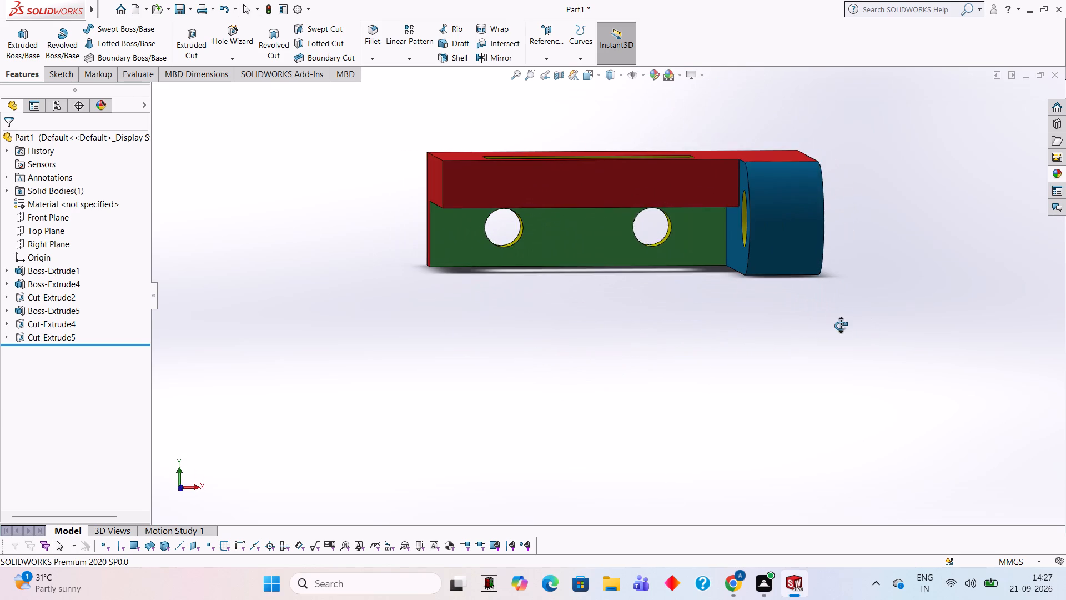
pyautogui.moveTo(841, 326); pyautogui.dragTo(867, 338, button='middle')
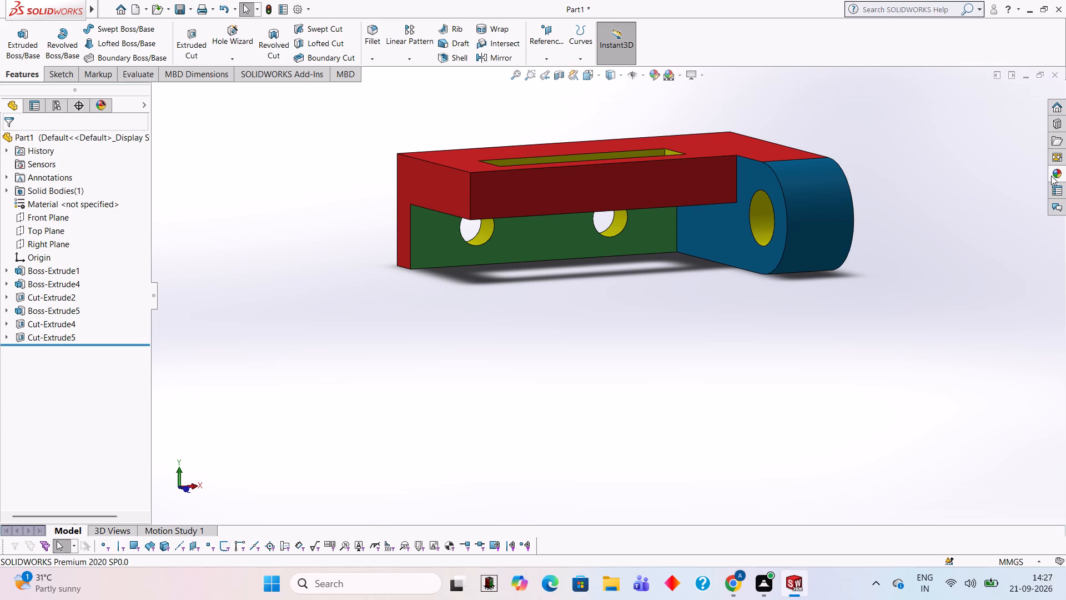
pyautogui.click(1053, 173)
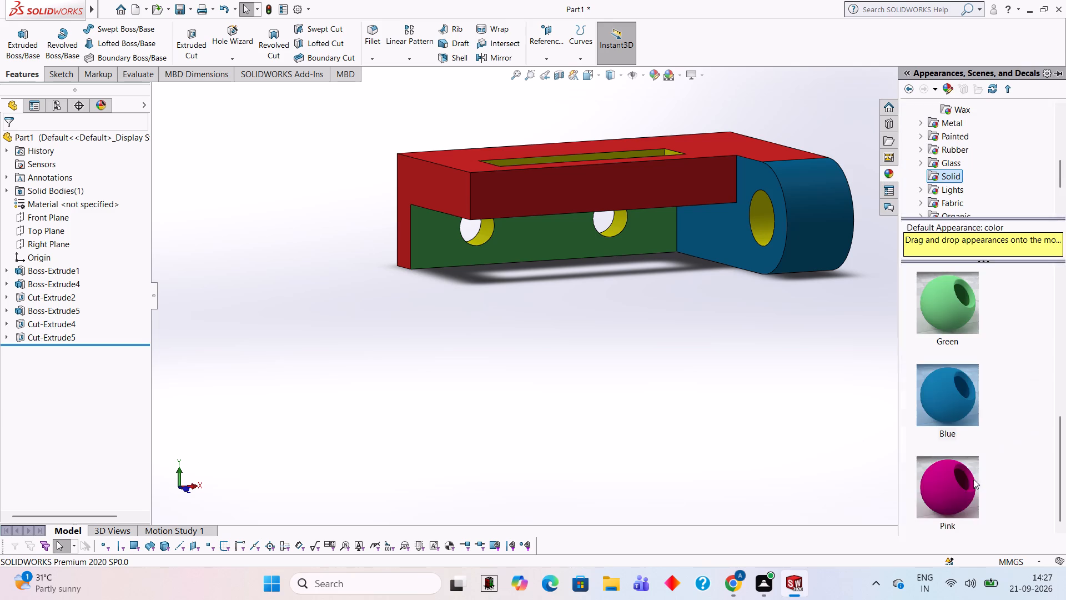
pyautogui.moveTo(959, 485); pyautogui.dragTo(831, 210)
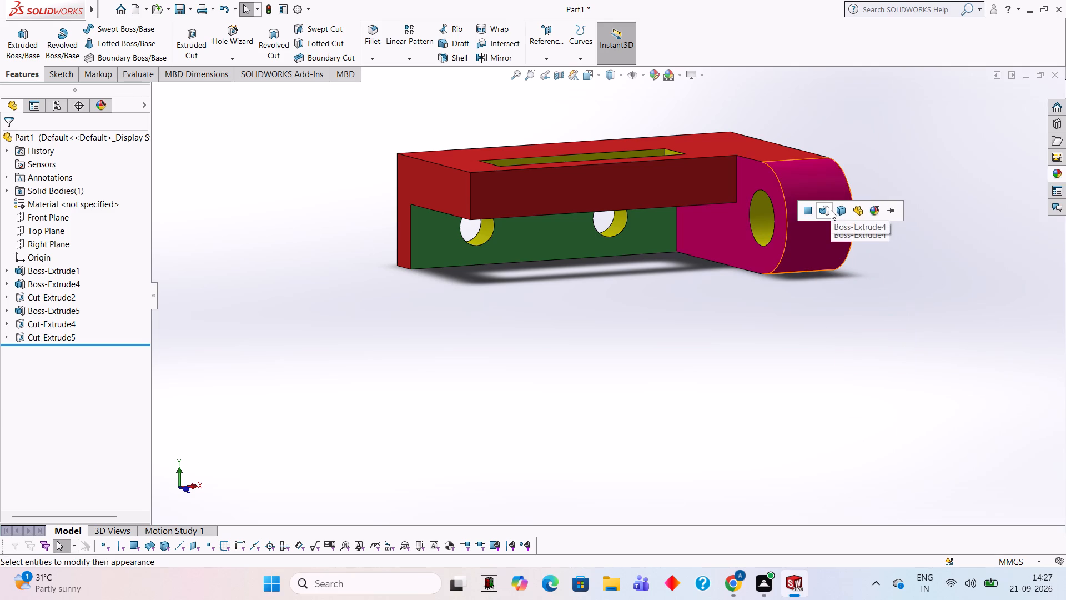
pyautogui.click(831, 210)
# Examine the coloured bracket from its underside, arm side and slotted face to check the applied appearances.
pyautogui.moveTo(831, 389); pyautogui.dragTo(805, 212, button='middle')
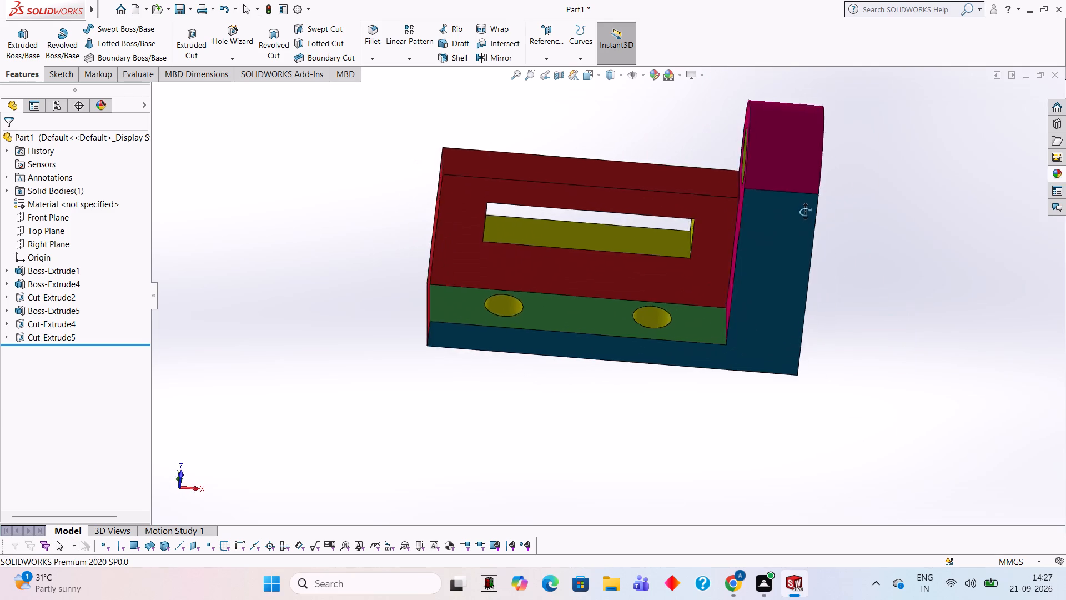
pyautogui.moveTo(805, 212); pyautogui.dragTo(789, 213, button='middle')
pyautogui.scroll(-1, 880, 246)
pyautogui.moveTo(881, 246); pyautogui.dragTo(866, 254, button='middle')
pyautogui.scroll(1, 882, 246)
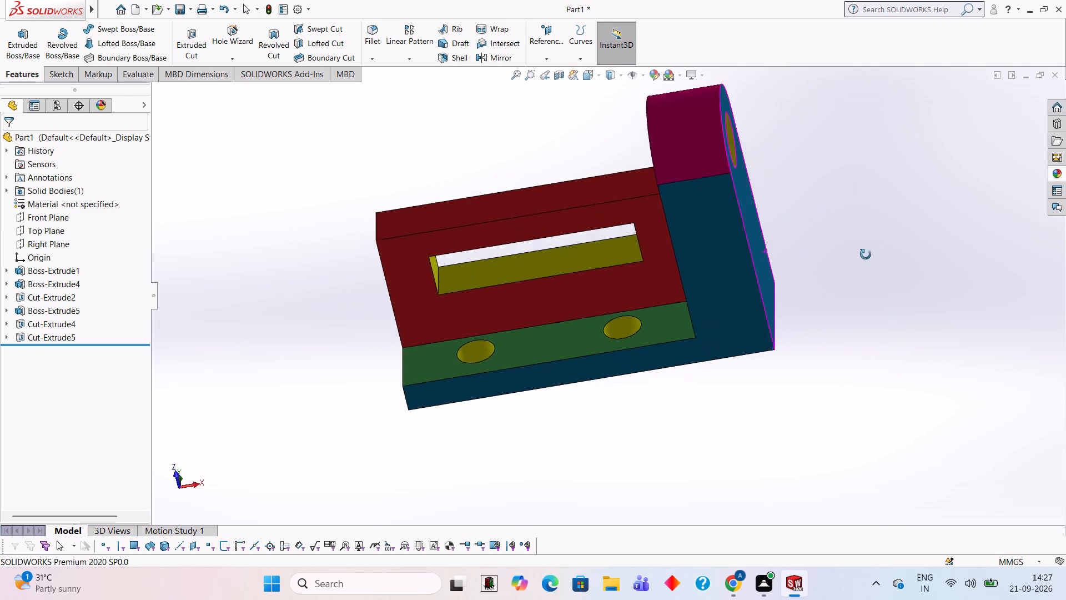
pyautogui.moveTo(866, 254); pyautogui.dragTo(906, 261, button='middle')
pyautogui.scroll(2, 907, 284)
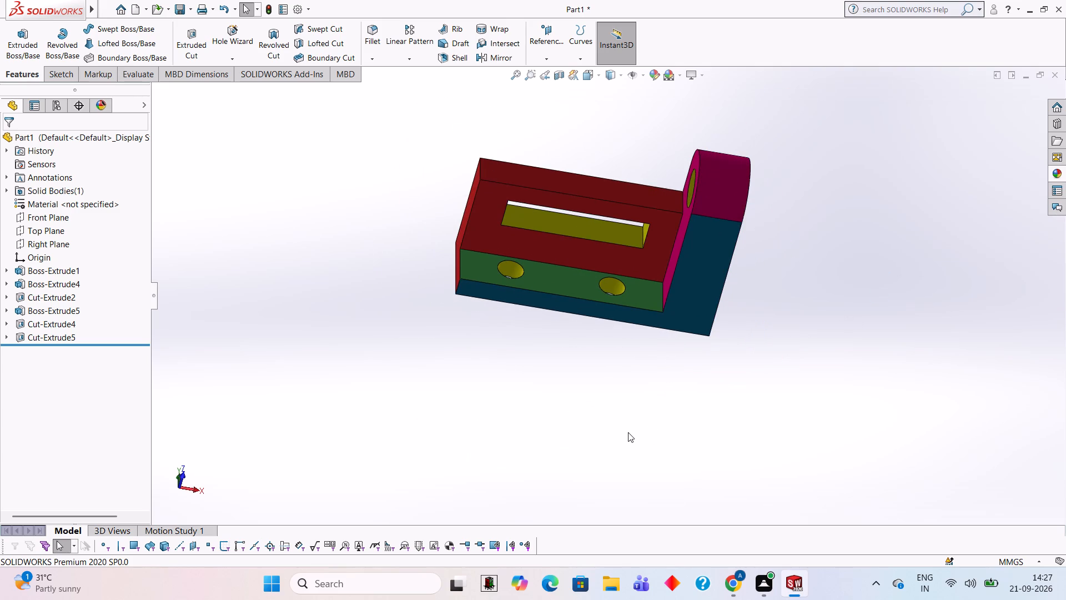
pyautogui.moveTo(626, 431); pyautogui.dragTo(670, 452, button='middle')
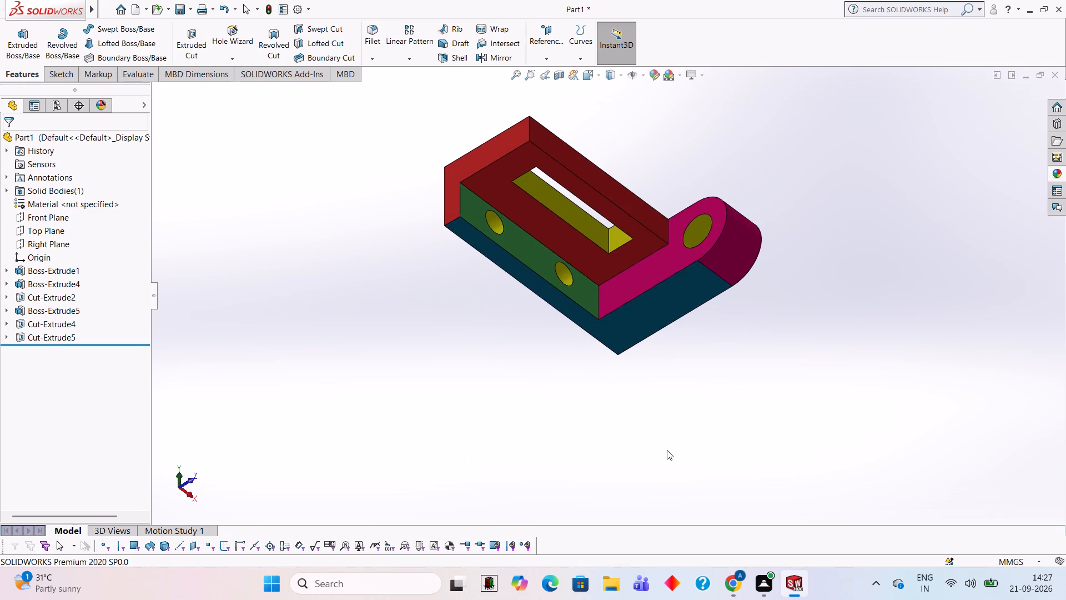
pyautogui.moveTo(668, 449); pyautogui.dragTo(640, 398, button='middle')
pyautogui.scroll(3, 635, 401)
pyautogui.scroll(-1, 635, 401)
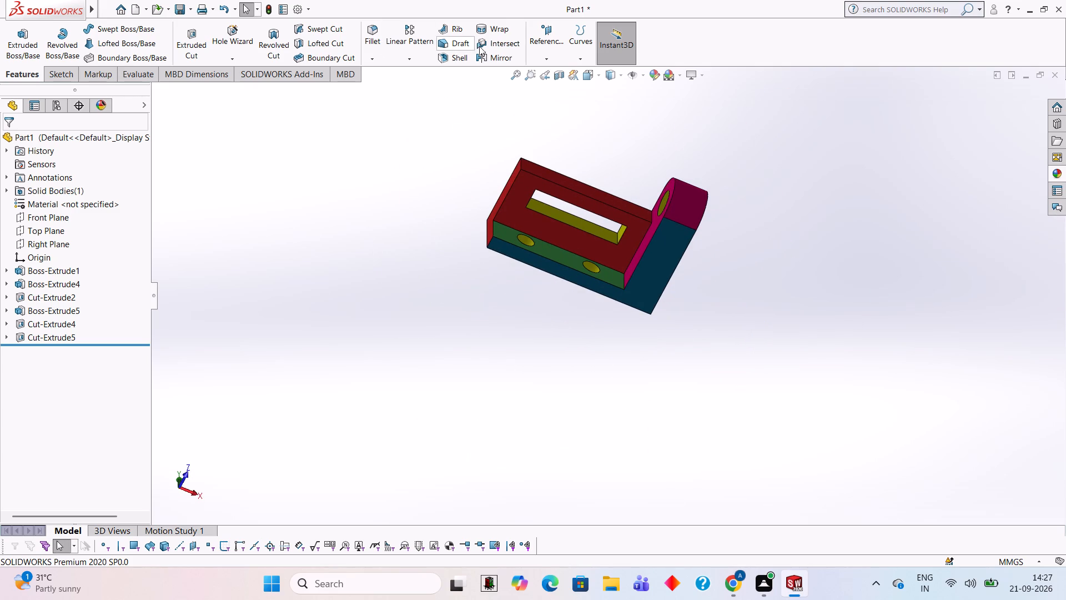
pyautogui.scroll(-2, 487, 165)
pyautogui.scroll(1, 487, 165)
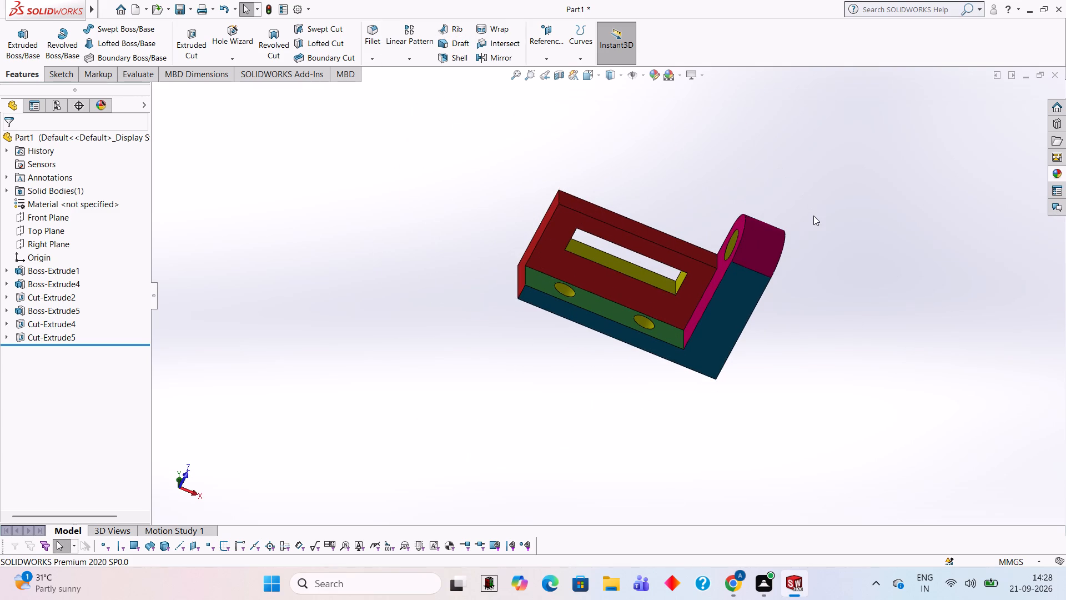
pyautogui.moveTo(813, 216); pyautogui.dragTo(802, 213, button='middle')
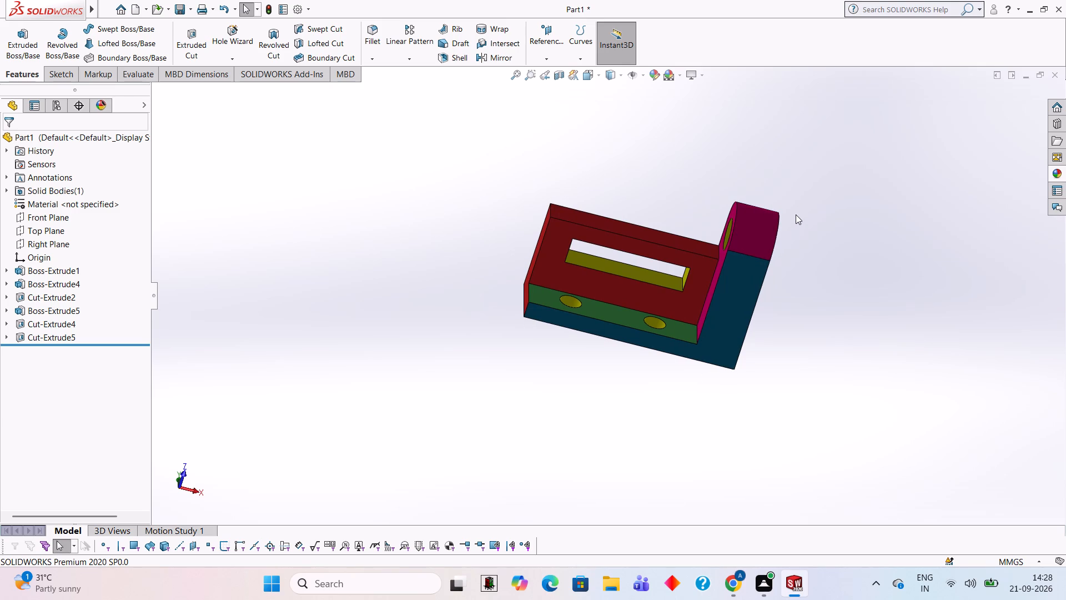
pyautogui.scroll(-3, 790, 244)
pyautogui.scroll(2, 336, 424)
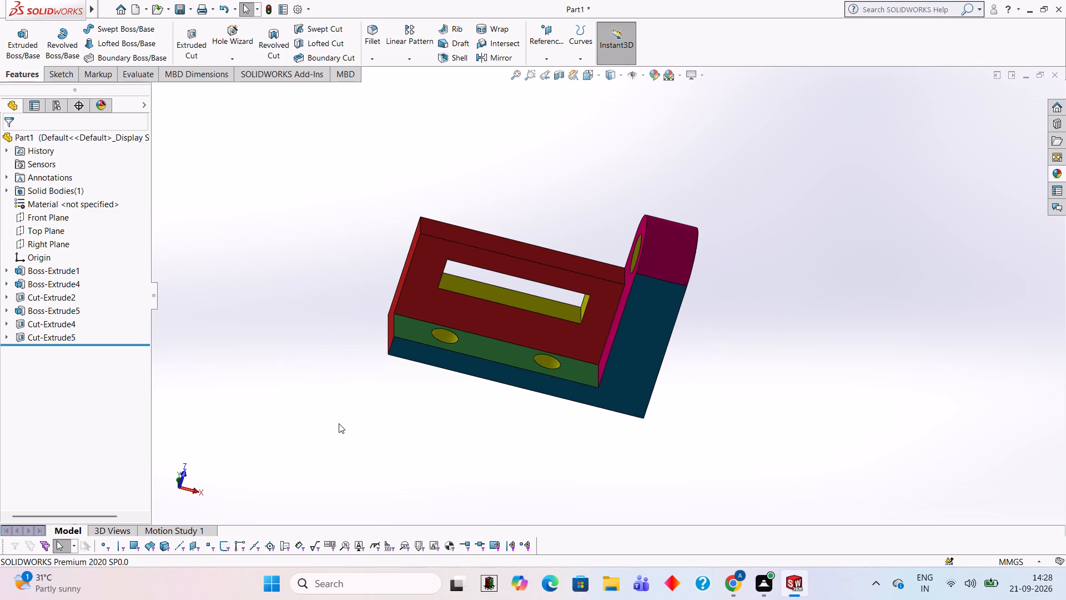
pyautogui.scroll(-1, 339, 423)
pyautogui.moveTo(640, 151); pyautogui.dragTo(616, 203, button='middle')
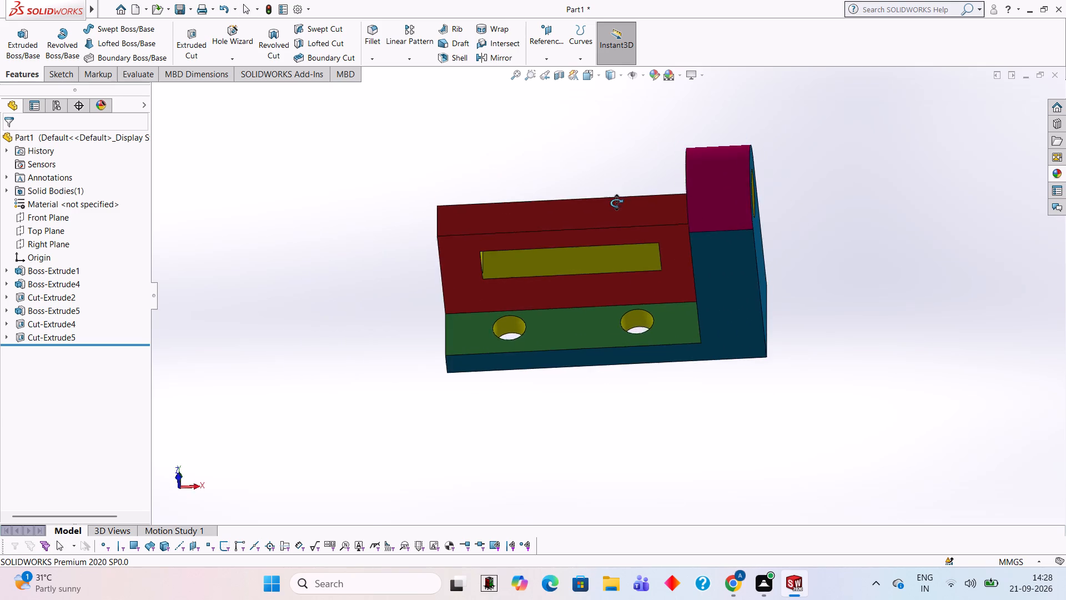
pyautogui.moveTo(616, 203); pyautogui.dragTo(640, 181, button='middle')
pyautogui.scroll(1, 611, 168)
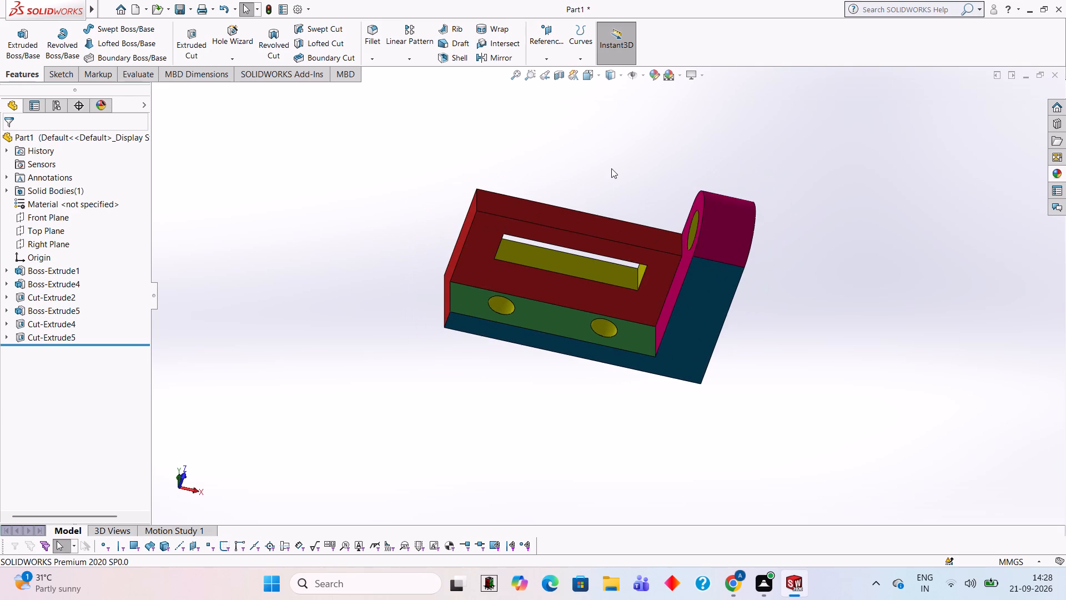
pyautogui.scroll(-1, 611, 168)
pyautogui.scroll(-1, 535, 384)
pyautogui.scroll(1, 535, 389)
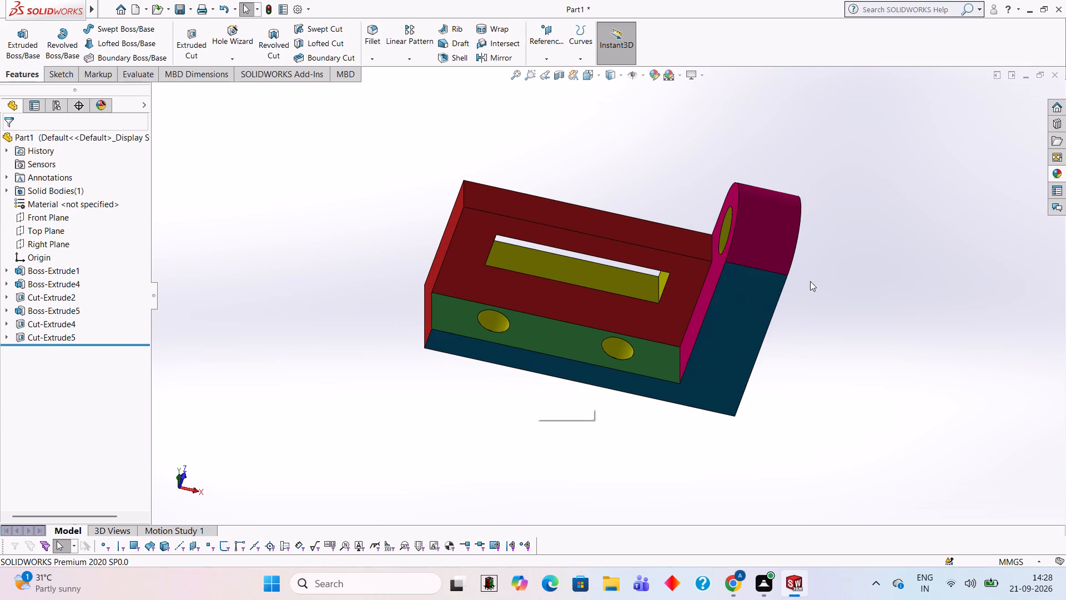
pyautogui.moveTo(822, 282); pyautogui.dragTo(831, 281, button='middle')
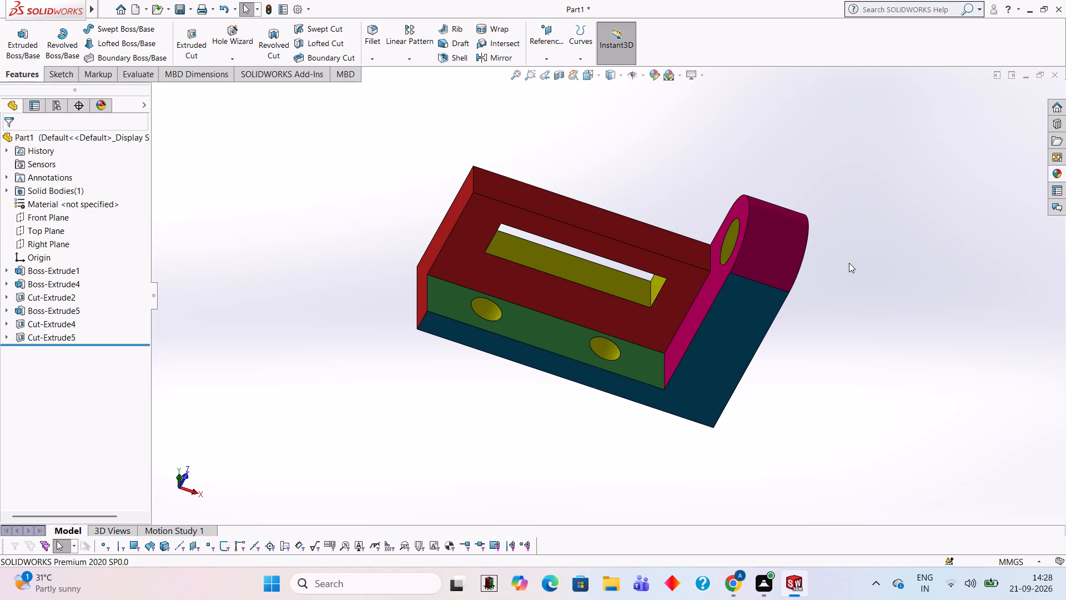
pyautogui.moveTo(843, 267); pyautogui.dragTo(846, 273, button='middle')
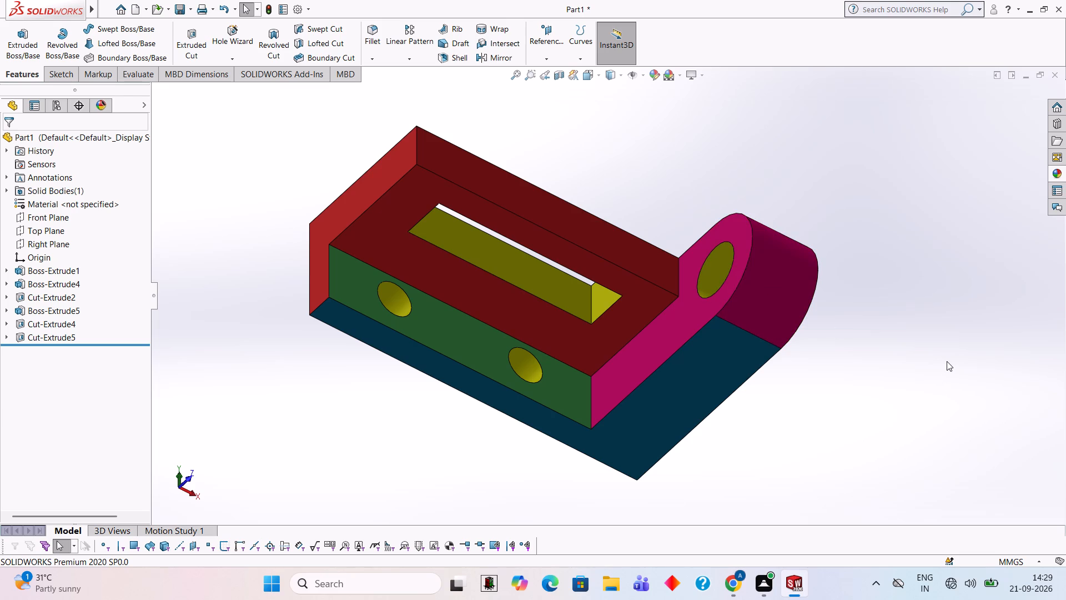
pyautogui.scroll(-1, 953, 344)
pyautogui.scroll(1, 920, 368)
pyautogui.scroll(-1, 320, 338)
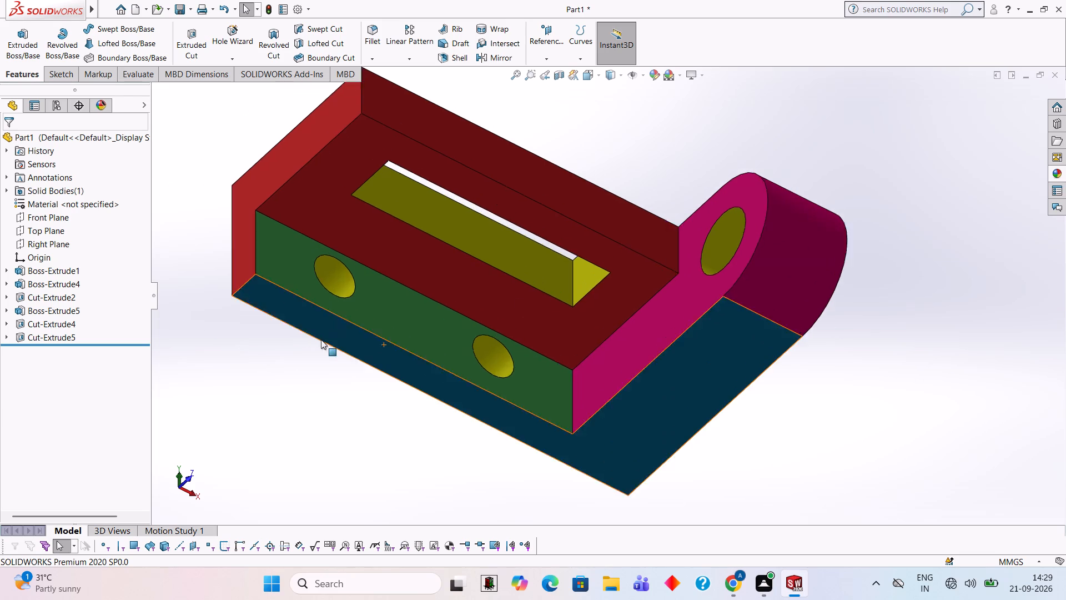
pyautogui.scroll(2, 321, 339)
pyautogui.scroll(-1, 341, 189)
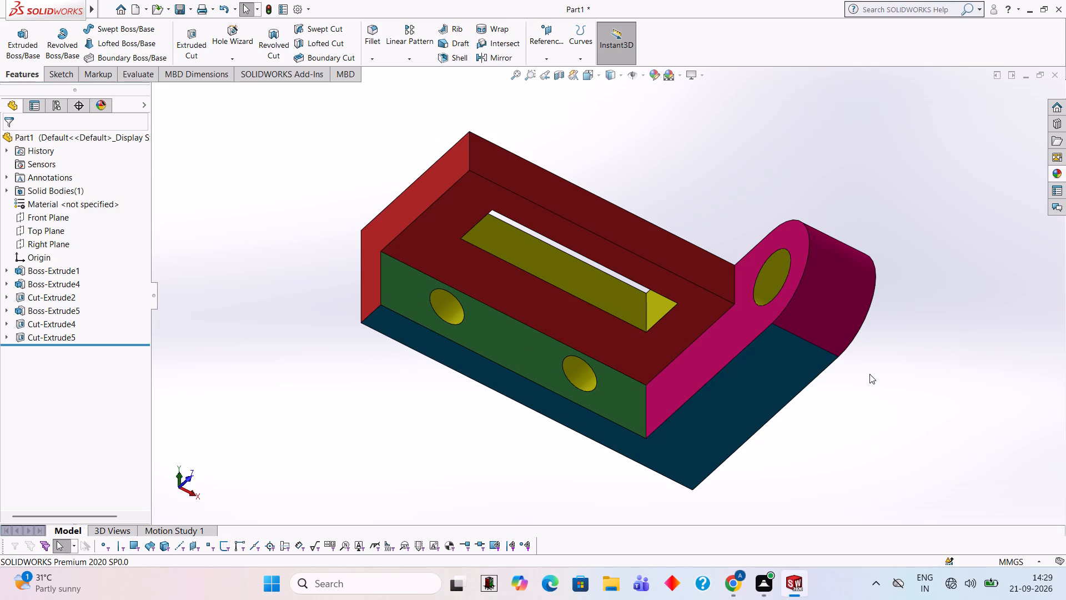
pyautogui.moveTo(871, 374); pyautogui.dragTo(829, 513, button='middle')
pyautogui.moveTo(890, 321); pyautogui.dragTo(858, 444, button='middle')
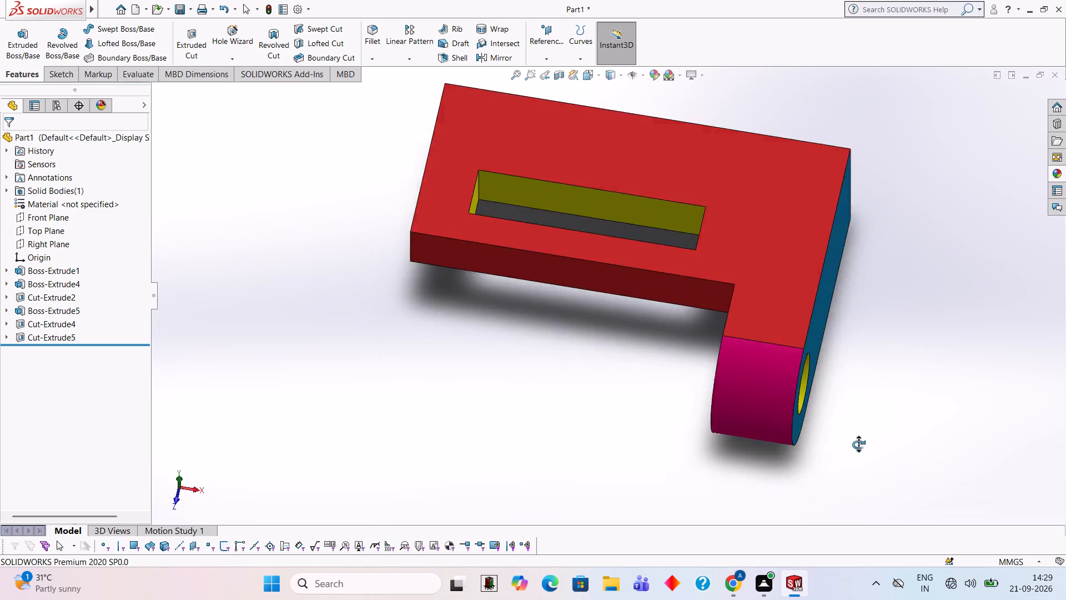
pyautogui.moveTo(858, 444); pyautogui.dragTo(907, 206, button='middle')
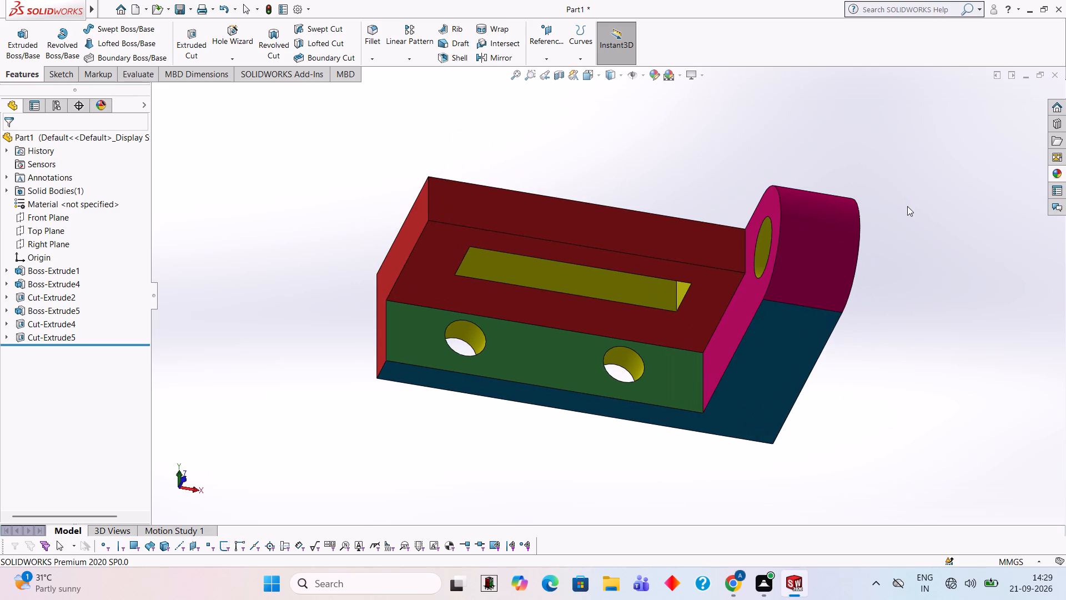
pyautogui.moveTo(882, 371); pyautogui.dragTo(868, 318, button='middle')
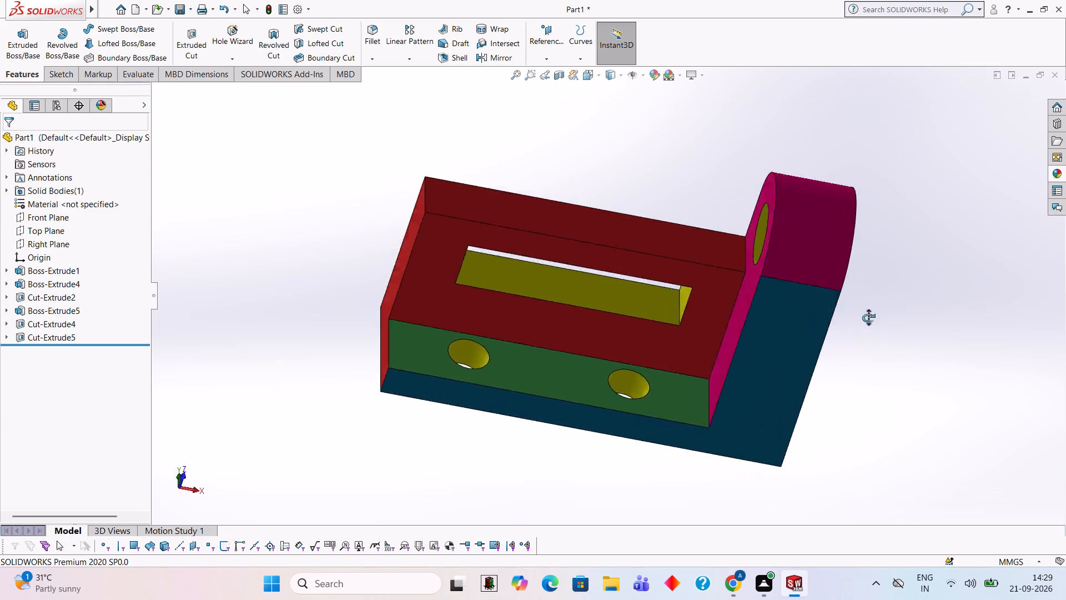
pyautogui.moveTo(868, 318); pyautogui.dragTo(852, 294, button='middle')
pyautogui.scroll(2, 863, 291)
pyautogui.moveTo(867, 279); pyautogui.dragTo(899, 372, button='middle')
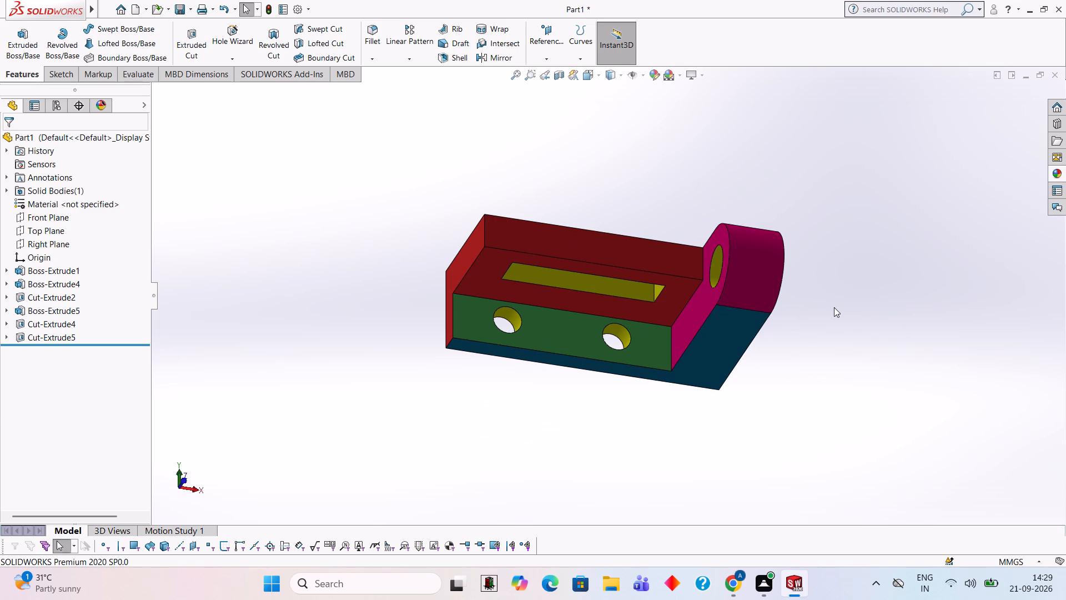
pyautogui.moveTo(853, 232); pyautogui.dragTo(841, 391, button='middle')
pyautogui.moveTo(813, 248); pyautogui.dragTo(812, 380, button='middle')
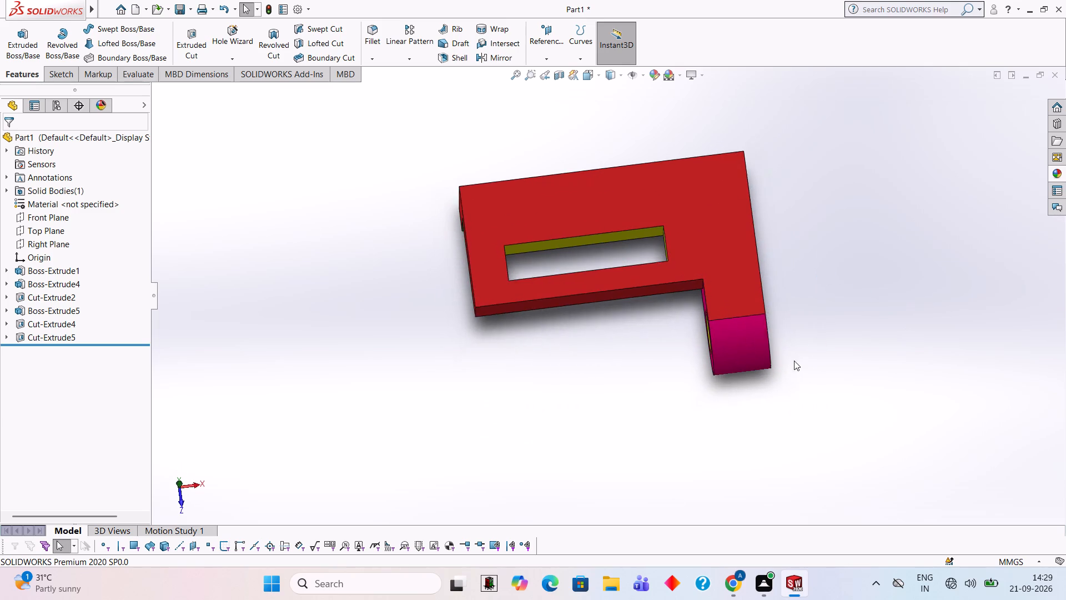
# Start a new sketch on the bracket's large red slotted face, viewed normal to the face.
pyautogui.click(723, 229)
pyautogui.click(771, 195)
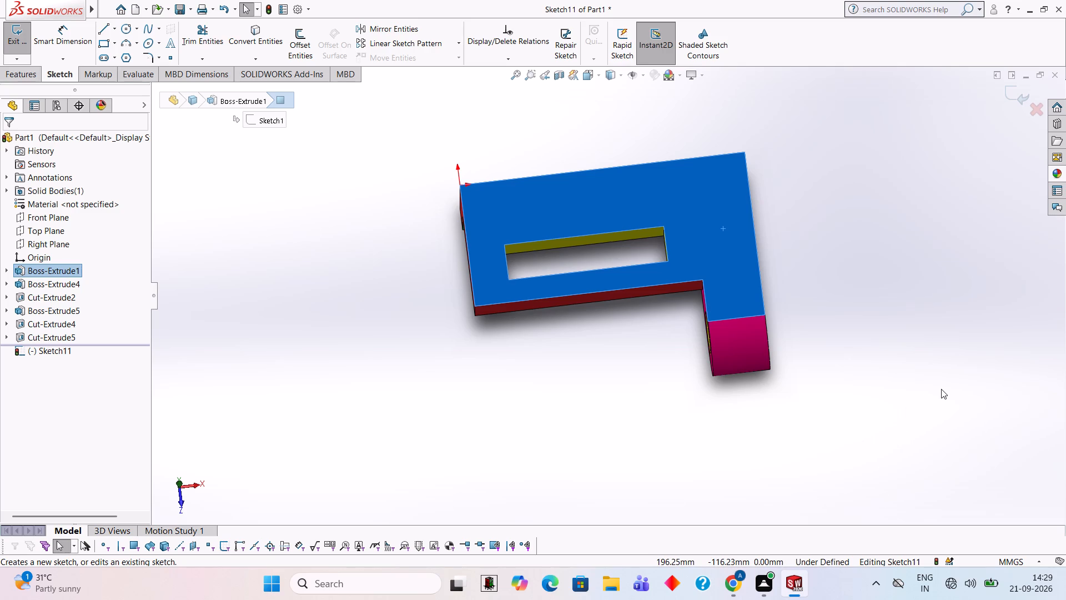
pyautogui.hotkey('ctrl', '8')
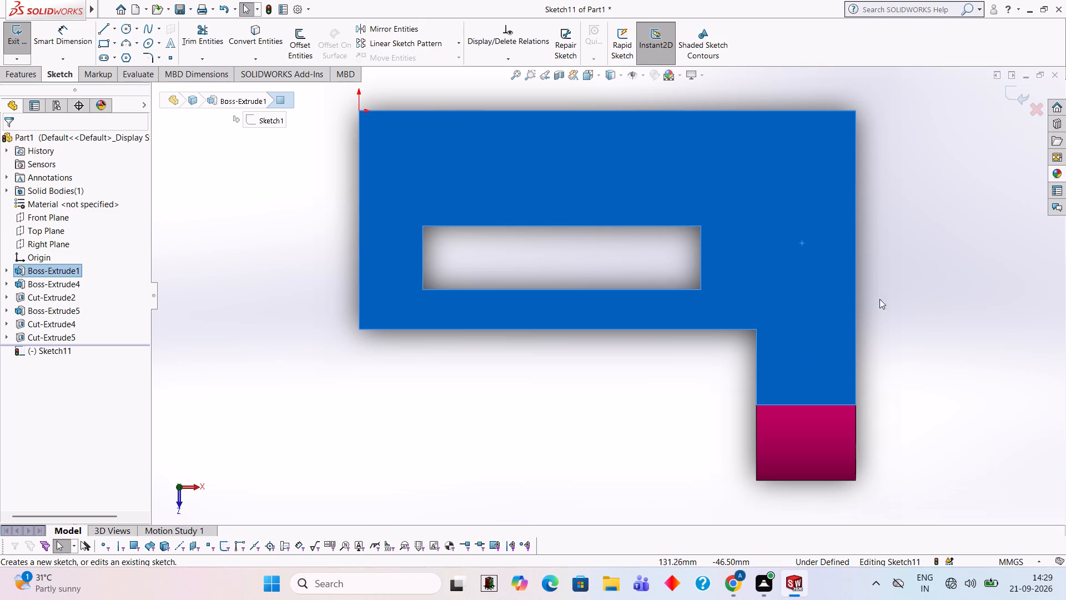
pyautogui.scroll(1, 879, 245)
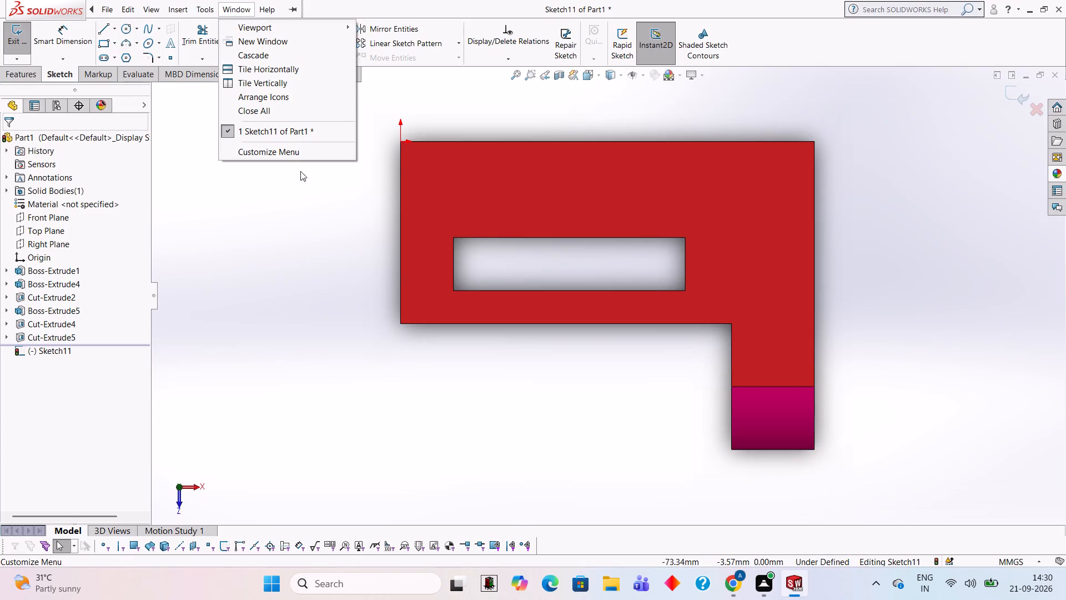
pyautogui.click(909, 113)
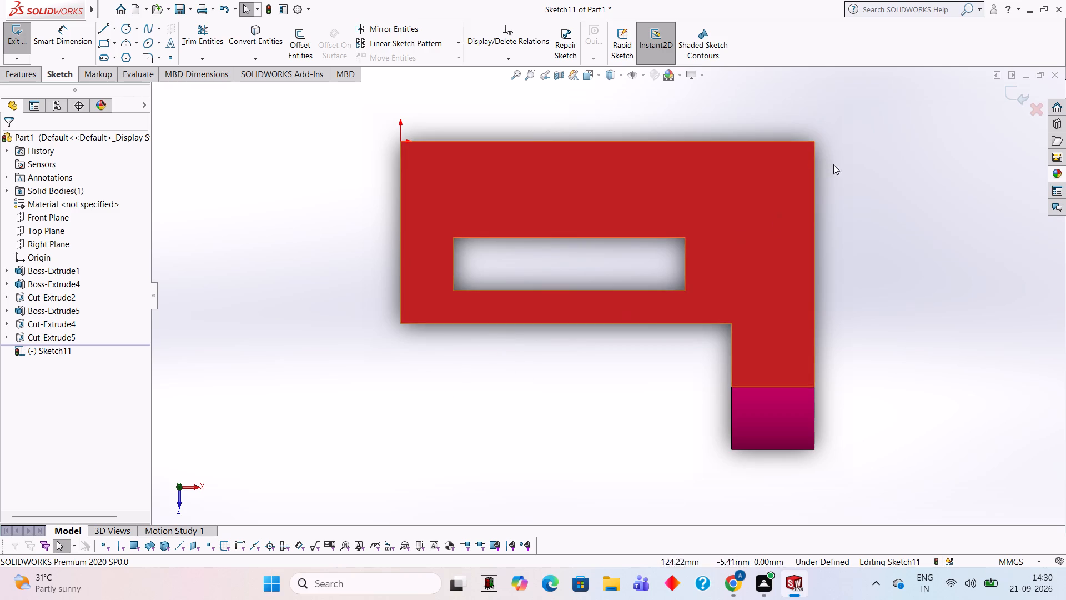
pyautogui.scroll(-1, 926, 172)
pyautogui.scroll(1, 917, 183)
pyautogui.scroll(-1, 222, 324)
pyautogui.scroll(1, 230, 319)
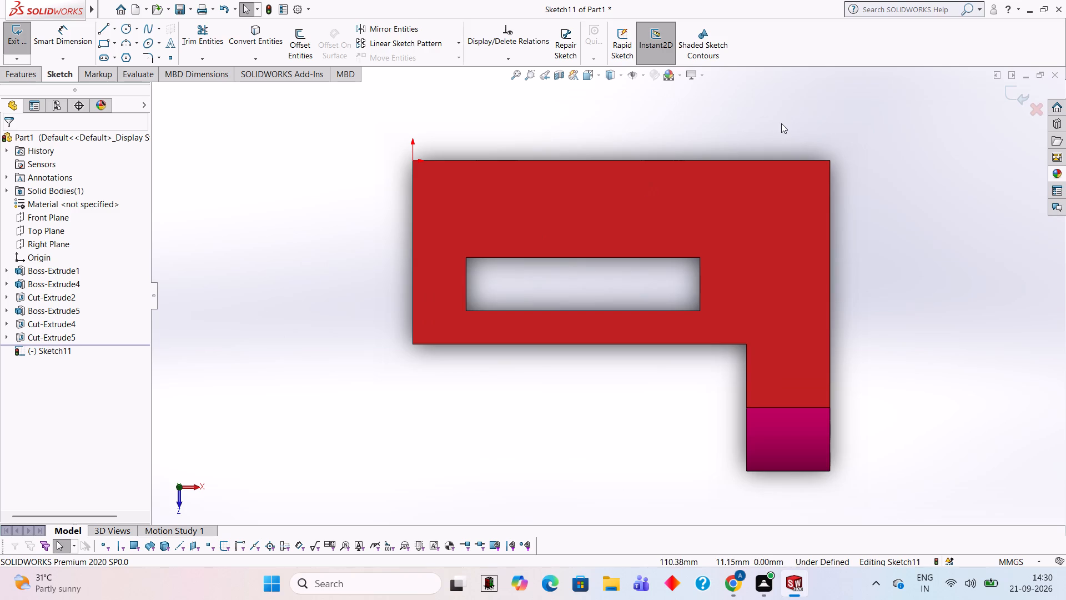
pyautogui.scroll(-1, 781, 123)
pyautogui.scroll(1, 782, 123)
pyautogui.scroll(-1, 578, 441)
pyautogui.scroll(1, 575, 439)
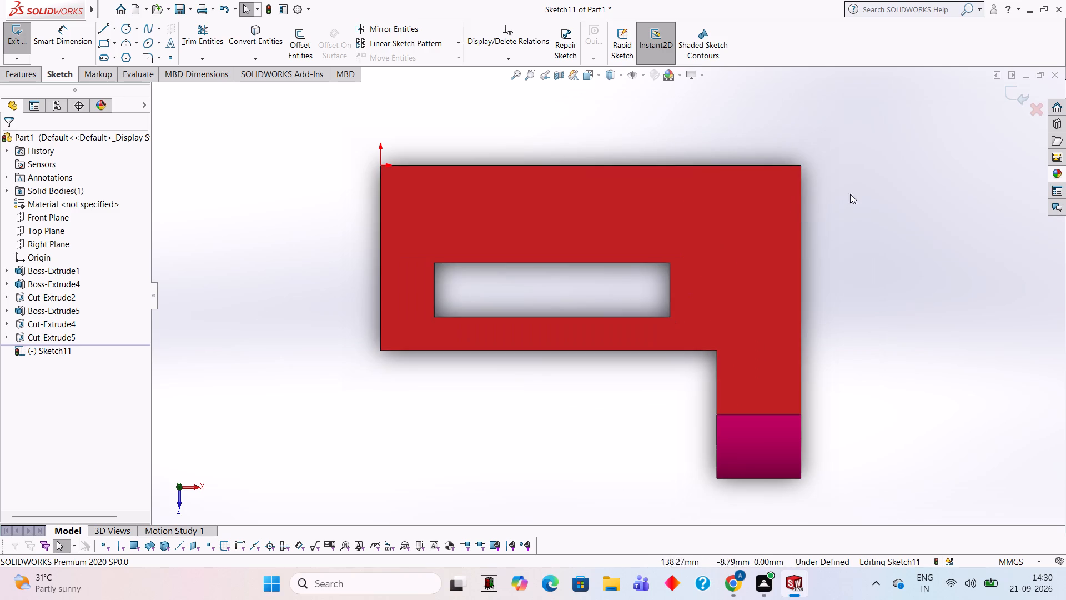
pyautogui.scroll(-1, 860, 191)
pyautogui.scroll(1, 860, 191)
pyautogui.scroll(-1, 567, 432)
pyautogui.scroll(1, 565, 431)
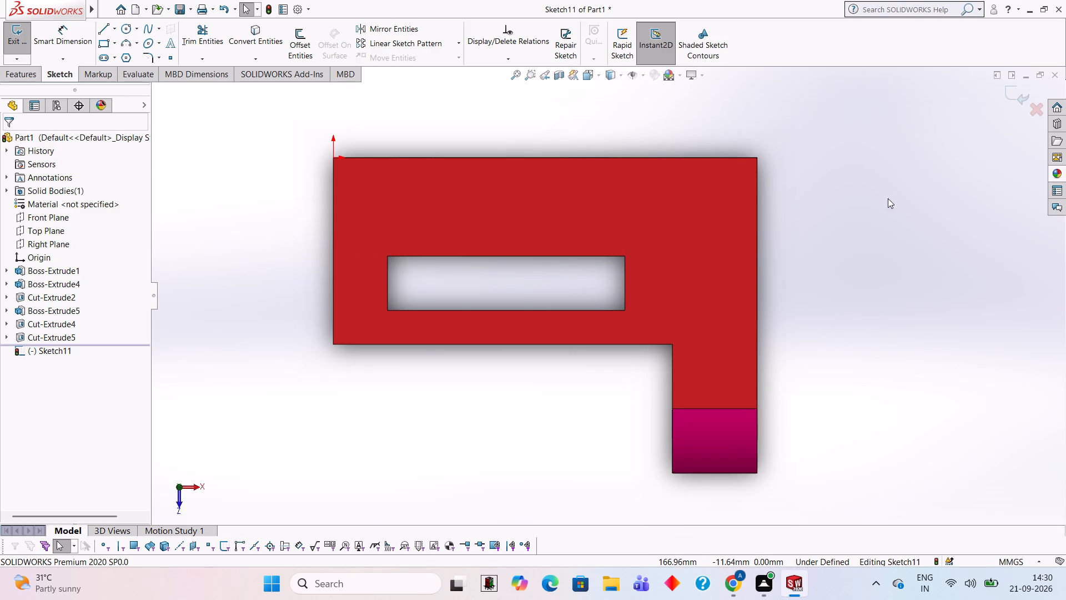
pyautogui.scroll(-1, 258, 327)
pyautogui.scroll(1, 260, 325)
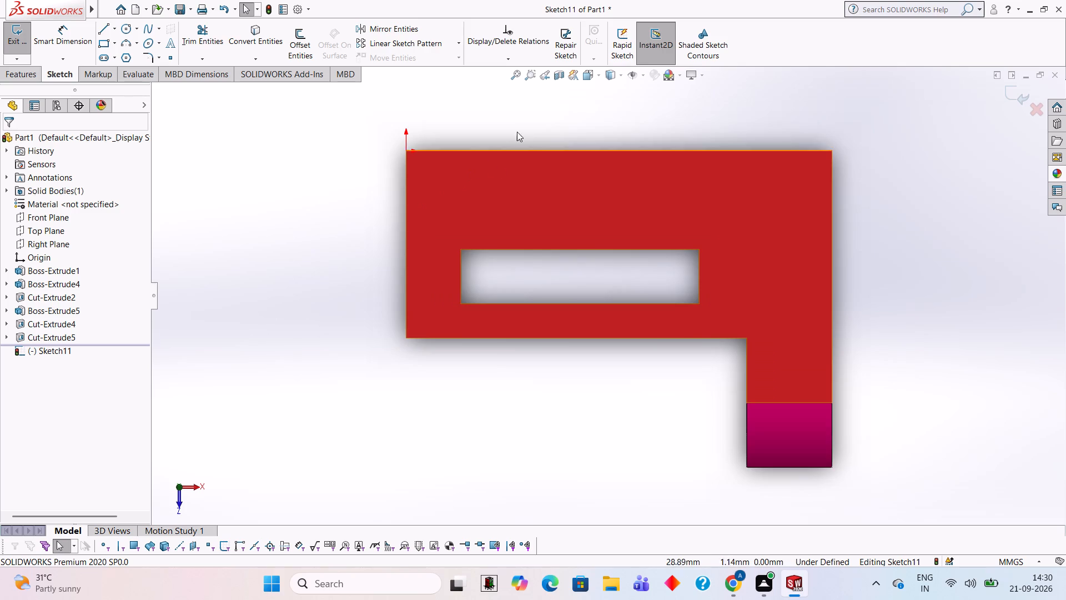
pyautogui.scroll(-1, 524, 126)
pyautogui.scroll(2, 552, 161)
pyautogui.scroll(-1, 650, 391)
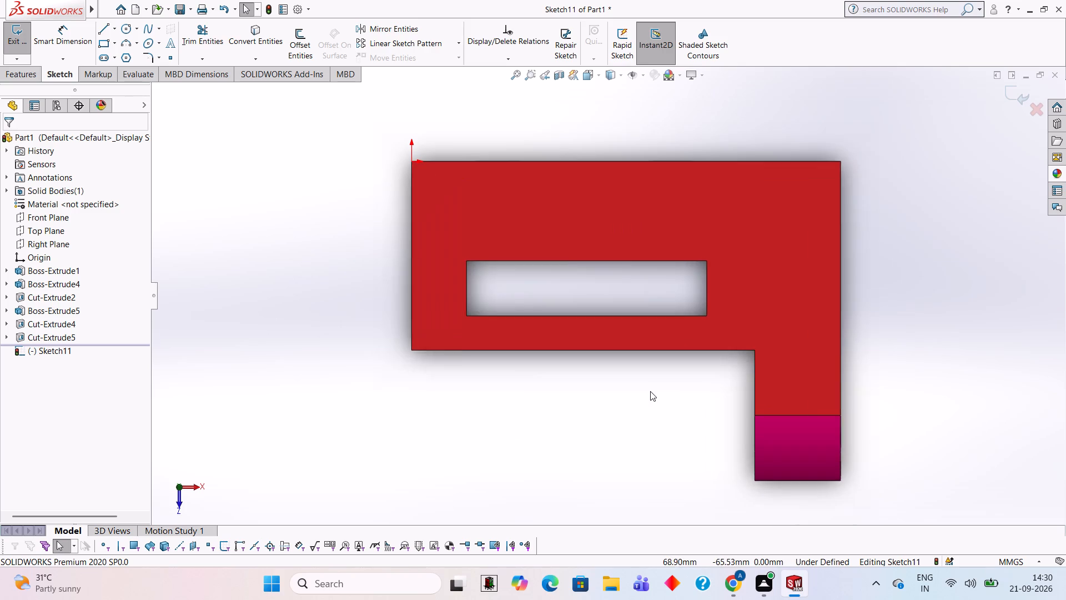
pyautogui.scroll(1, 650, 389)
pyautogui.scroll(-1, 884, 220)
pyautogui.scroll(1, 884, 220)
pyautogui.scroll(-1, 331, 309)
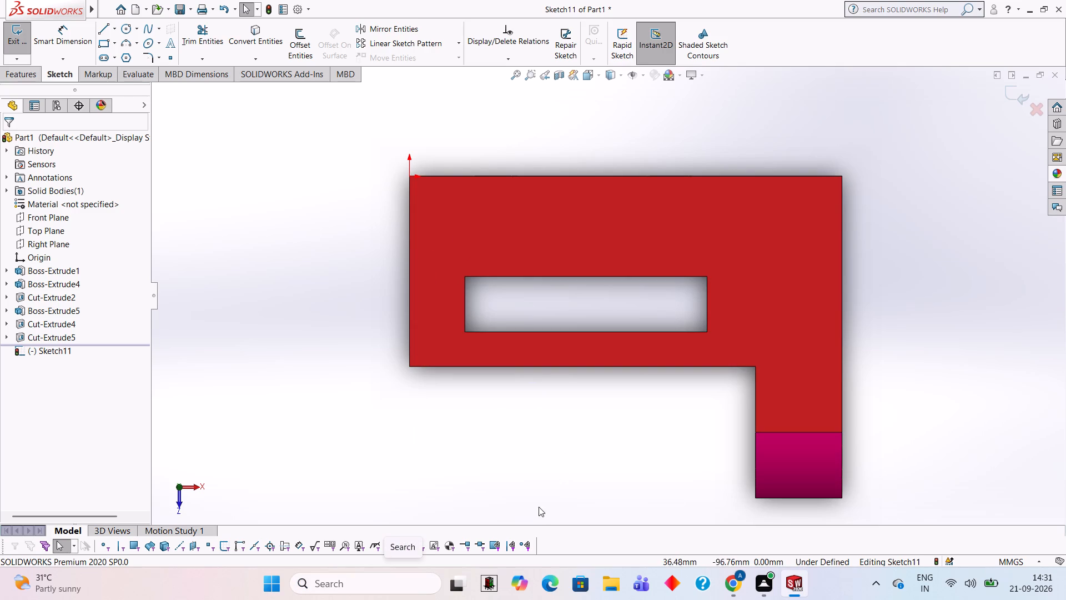
# Examine the coloured bracket all round, including its slotted face, blue outer faces, green holed face and pink rounded arm.
pyautogui.moveTo(610, 437); pyautogui.dragTo(621, 344, button='middle')
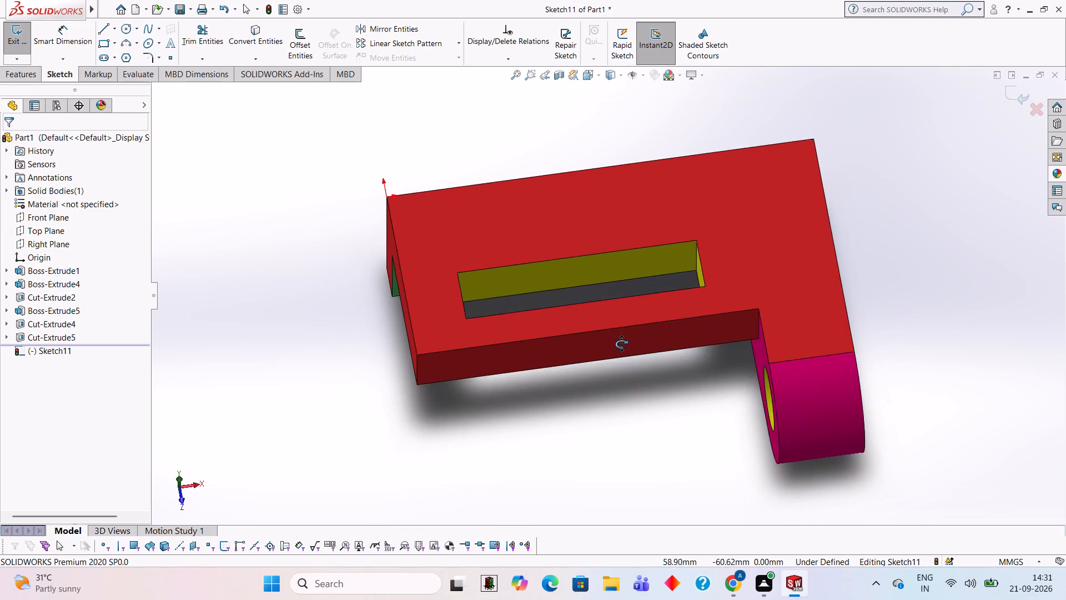
pyautogui.moveTo(621, 344); pyautogui.dragTo(653, 338, button='middle')
pyautogui.moveTo(606, 418); pyautogui.dragTo(594, 351, button='middle')
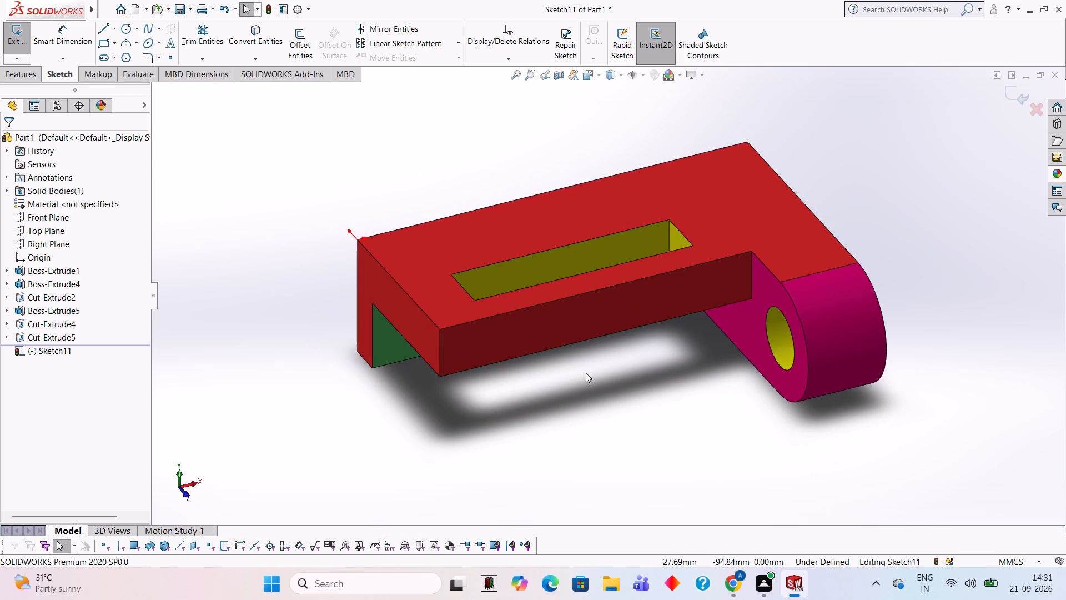
pyautogui.moveTo(610, 368); pyautogui.dragTo(611, 295, button='middle')
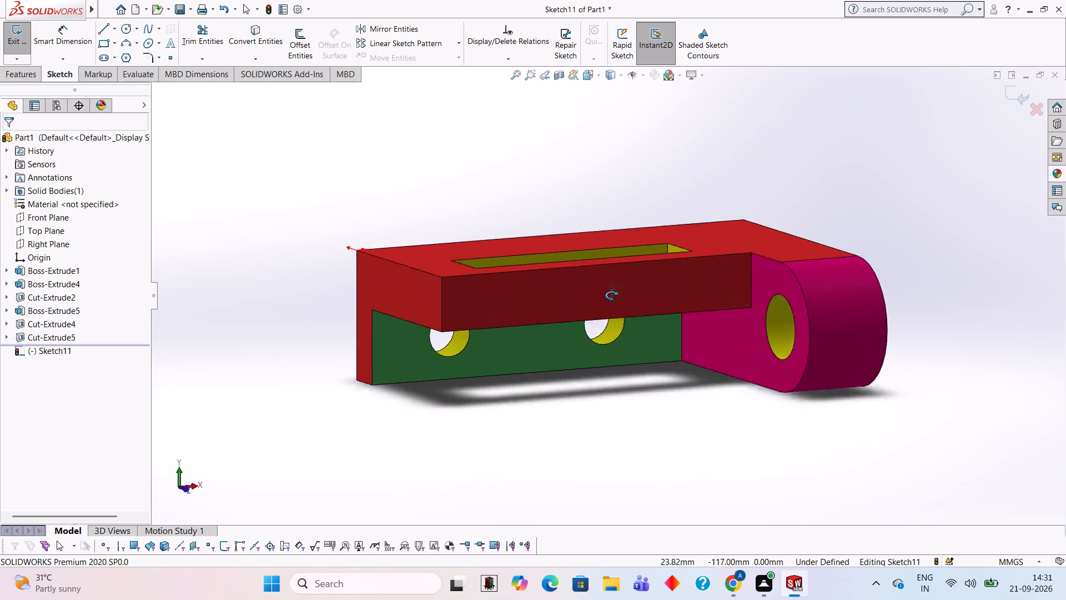
pyautogui.moveTo(611, 295); pyautogui.dragTo(654, 410, button='middle')
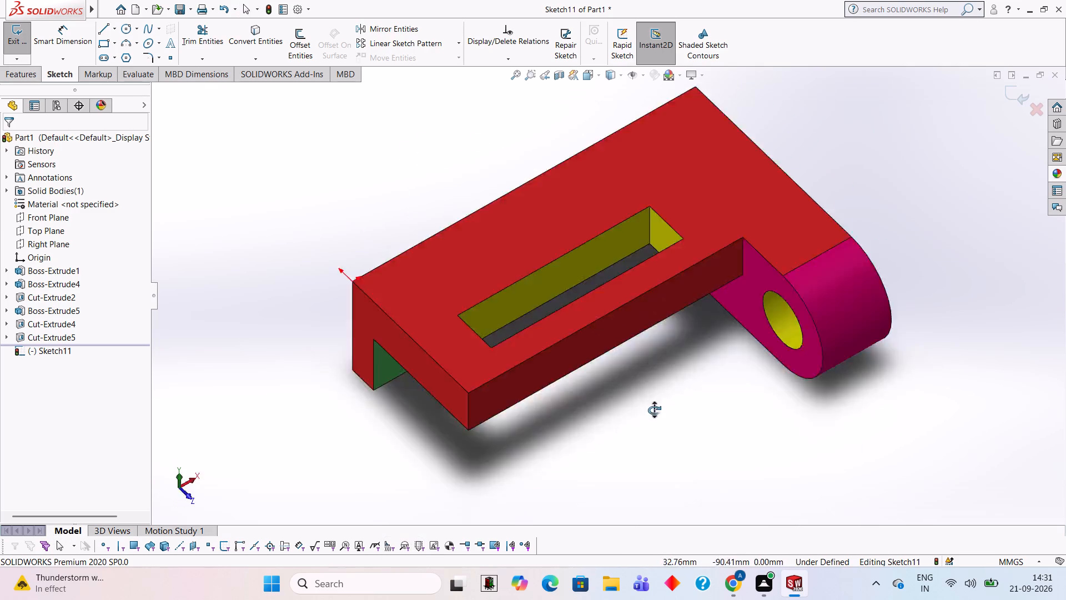
pyautogui.moveTo(654, 410); pyautogui.dragTo(250, 320, button='middle')
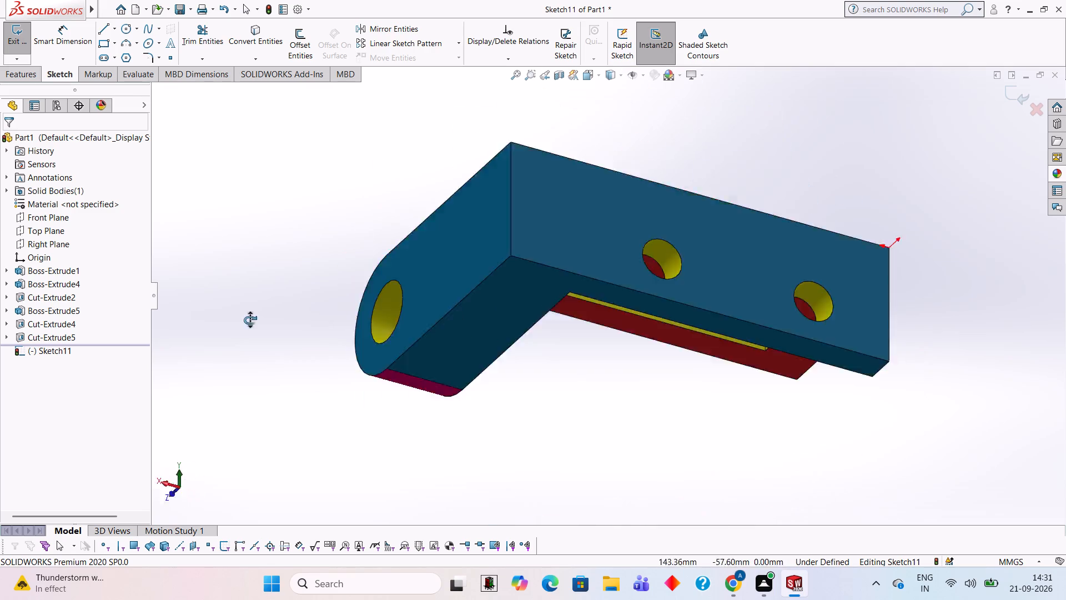
pyautogui.moveTo(250, 320); pyautogui.dragTo(637, 333, button='middle')
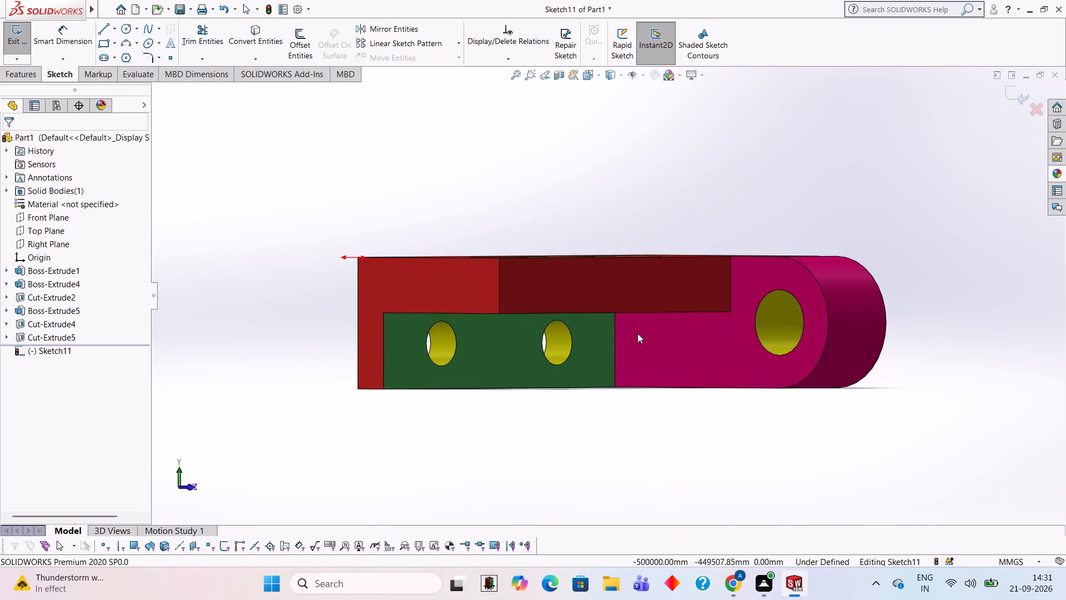
pyautogui.moveTo(569, 446); pyautogui.dragTo(574, 349, button='middle')
pyautogui.scroll(2, 621, 247)
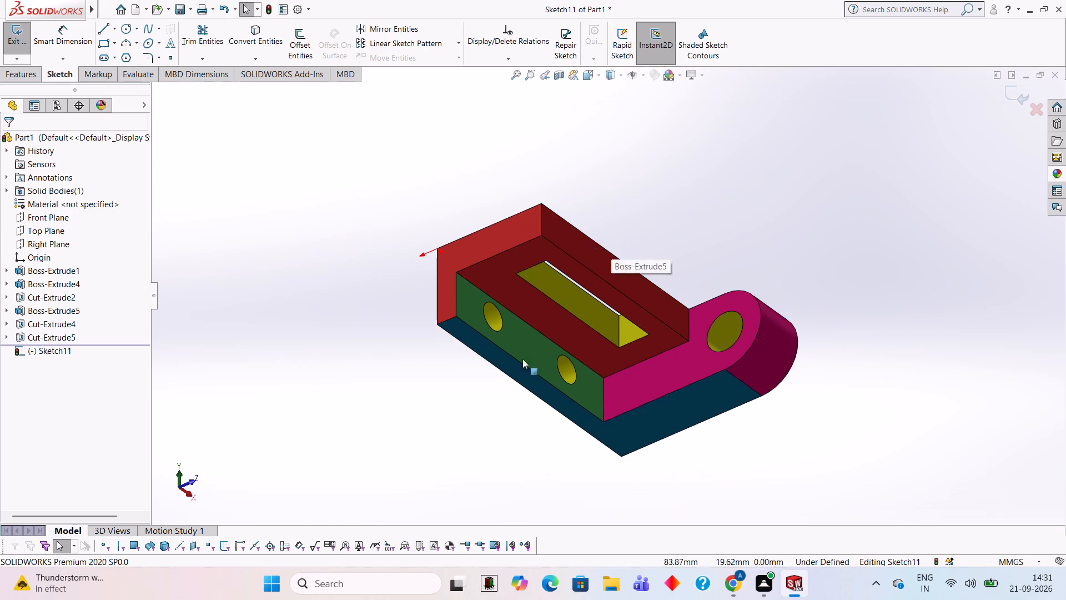
pyautogui.moveTo(526, 441); pyautogui.dragTo(511, 456, button='middle')
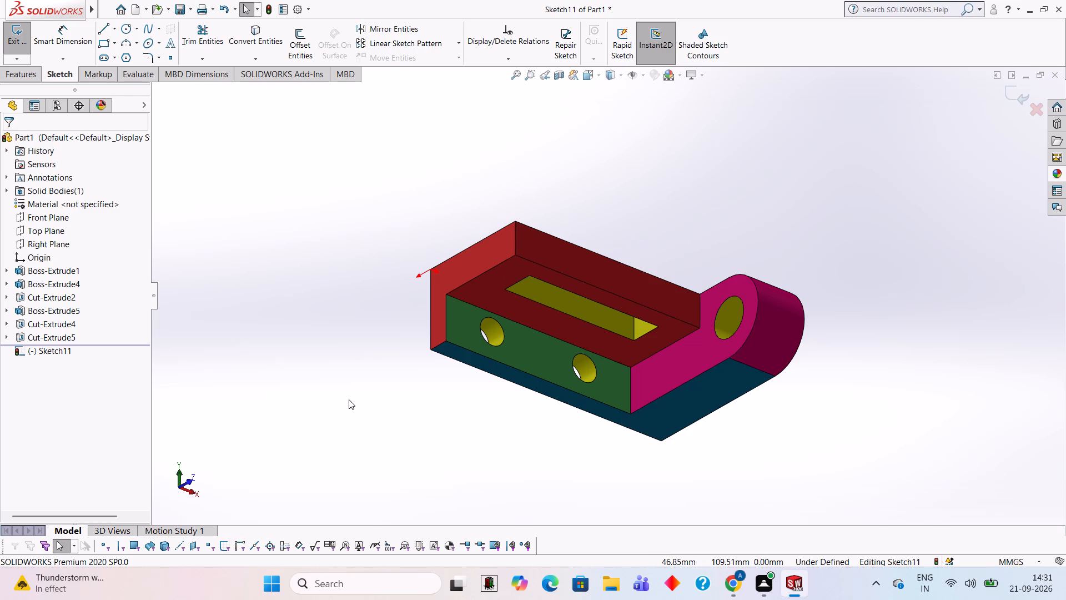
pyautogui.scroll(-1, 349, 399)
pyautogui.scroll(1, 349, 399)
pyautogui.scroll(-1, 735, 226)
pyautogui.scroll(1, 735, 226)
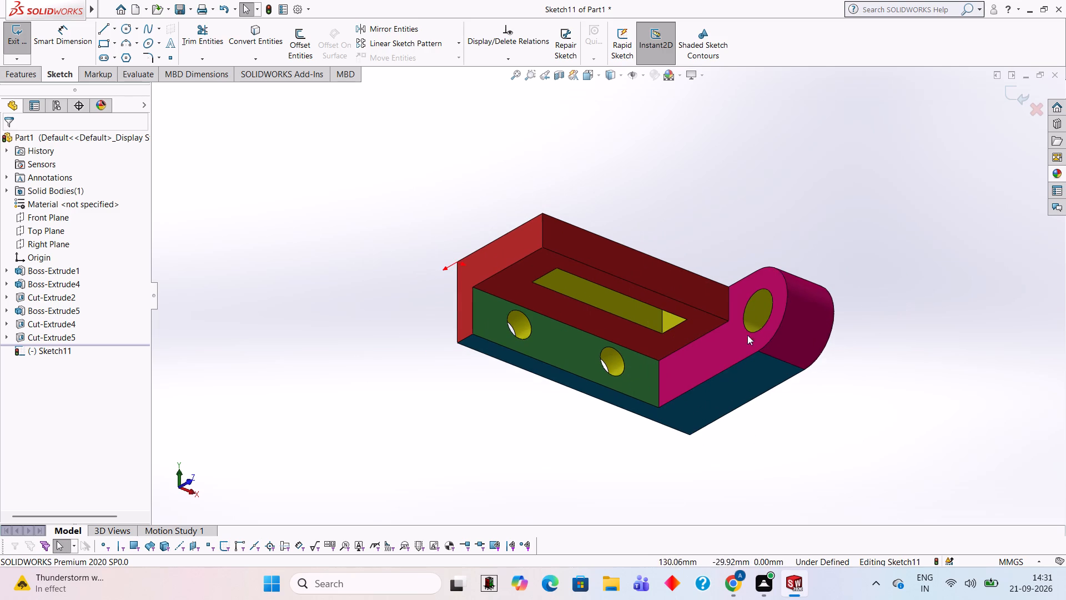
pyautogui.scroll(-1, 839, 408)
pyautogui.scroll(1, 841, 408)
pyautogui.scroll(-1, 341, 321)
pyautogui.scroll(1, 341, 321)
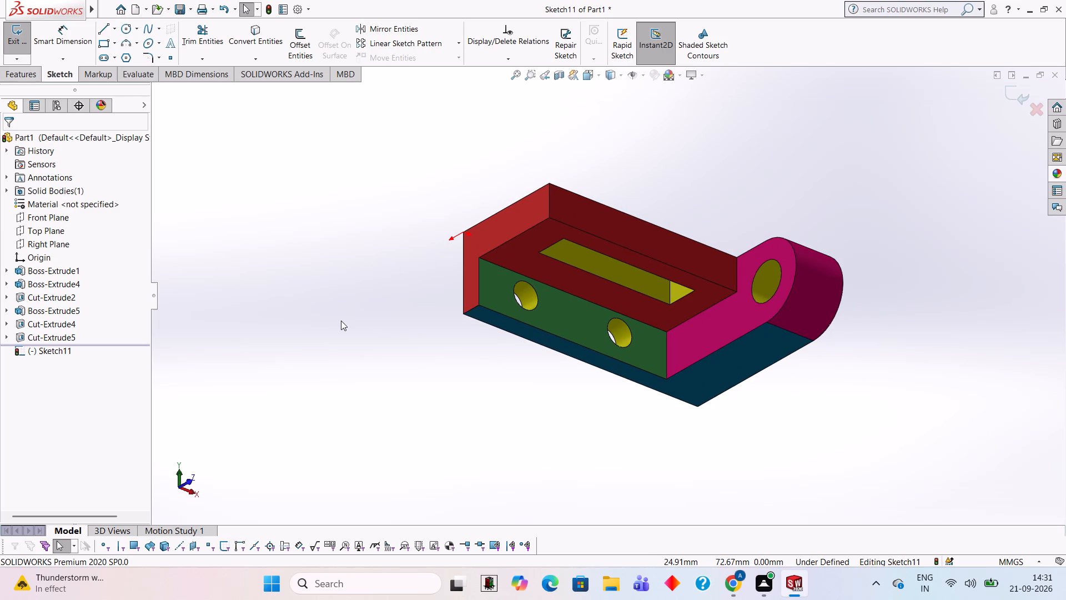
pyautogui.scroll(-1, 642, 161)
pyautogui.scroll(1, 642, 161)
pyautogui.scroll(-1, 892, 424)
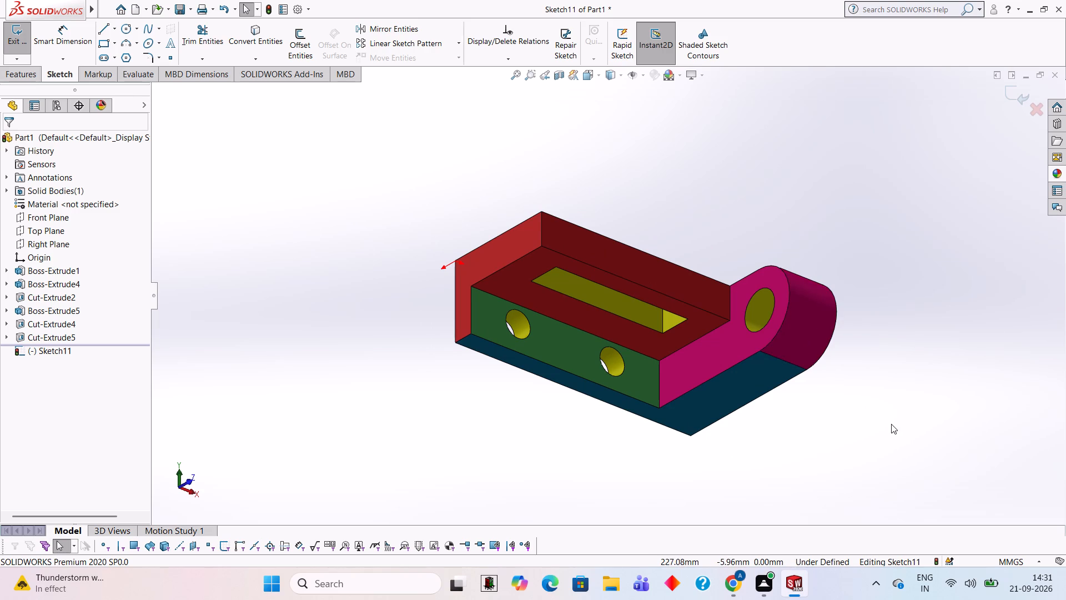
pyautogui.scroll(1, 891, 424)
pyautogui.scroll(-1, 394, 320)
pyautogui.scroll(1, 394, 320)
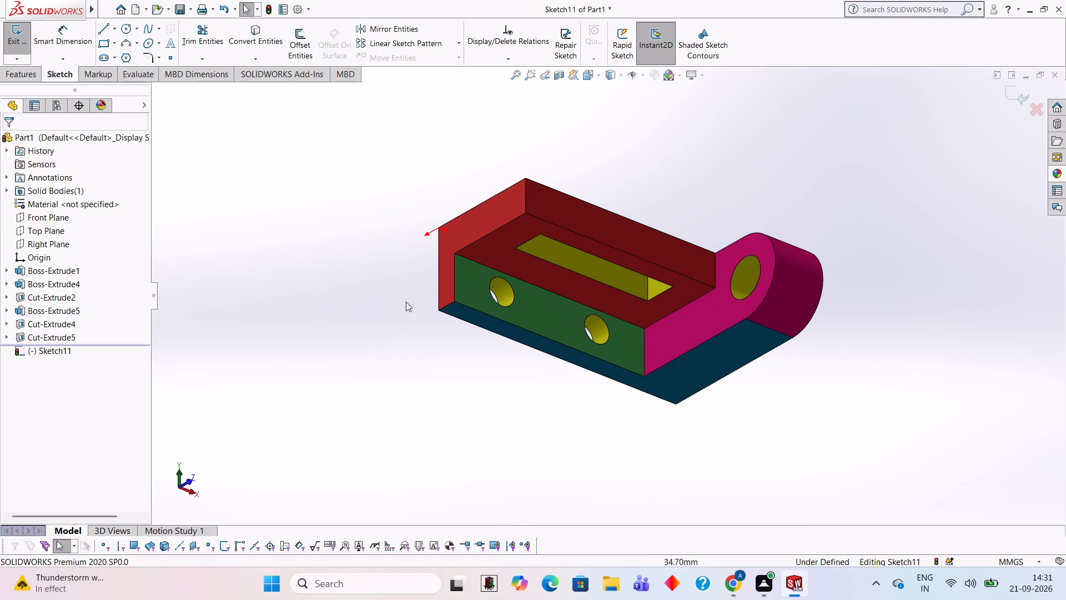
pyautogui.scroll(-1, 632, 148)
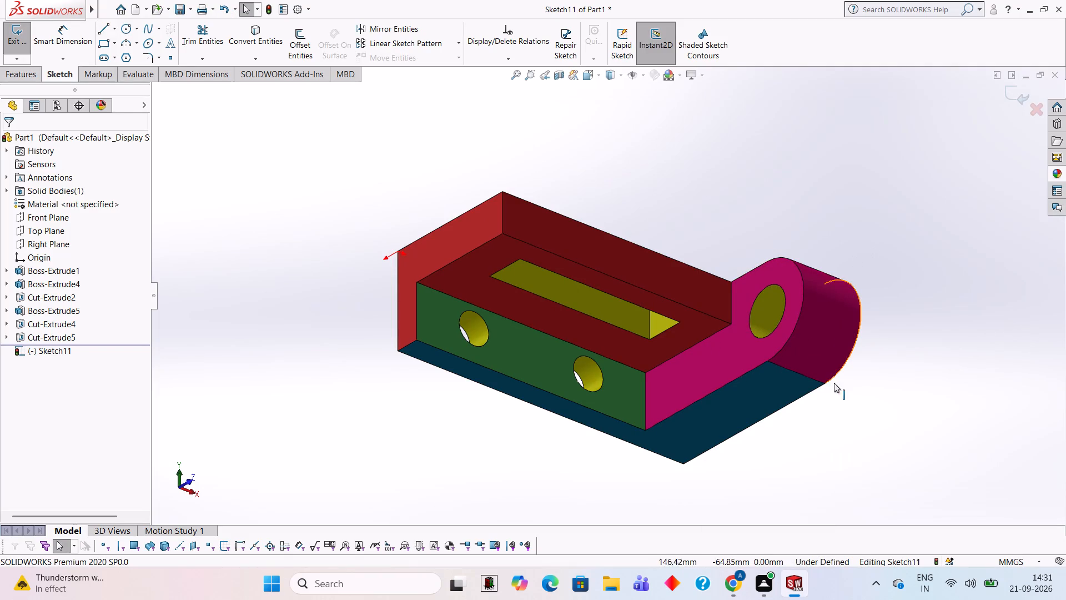
# Select the curved end face of the rounded arm and examine it with the adjoining slotted and holed faces.
pyautogui.click(811, 316)
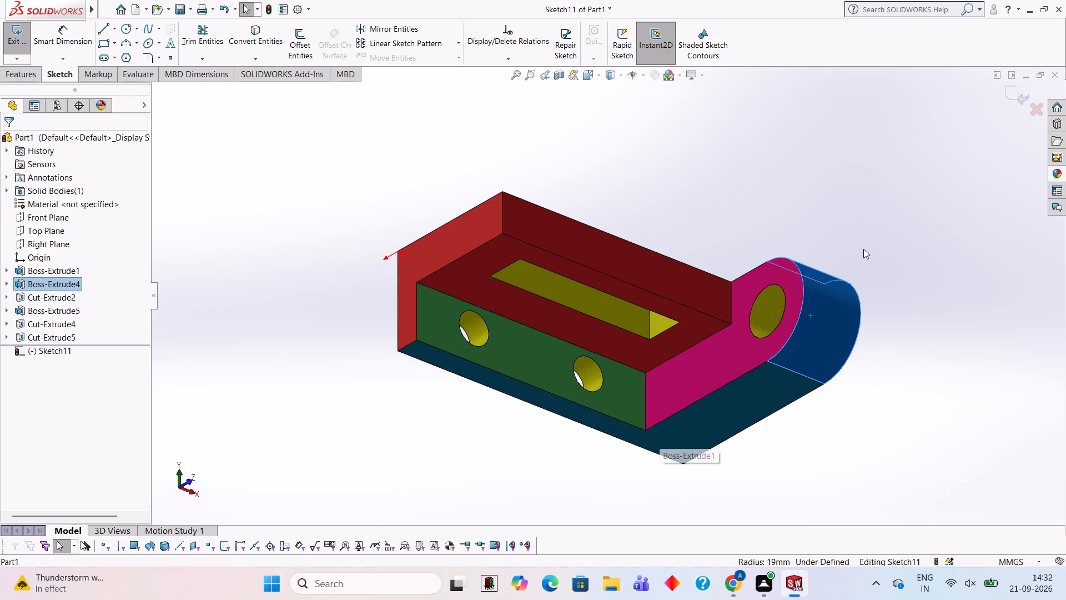
pyautogui.moveTo(863, 237); pyautogui.dragTo(783, 396, button='middle')
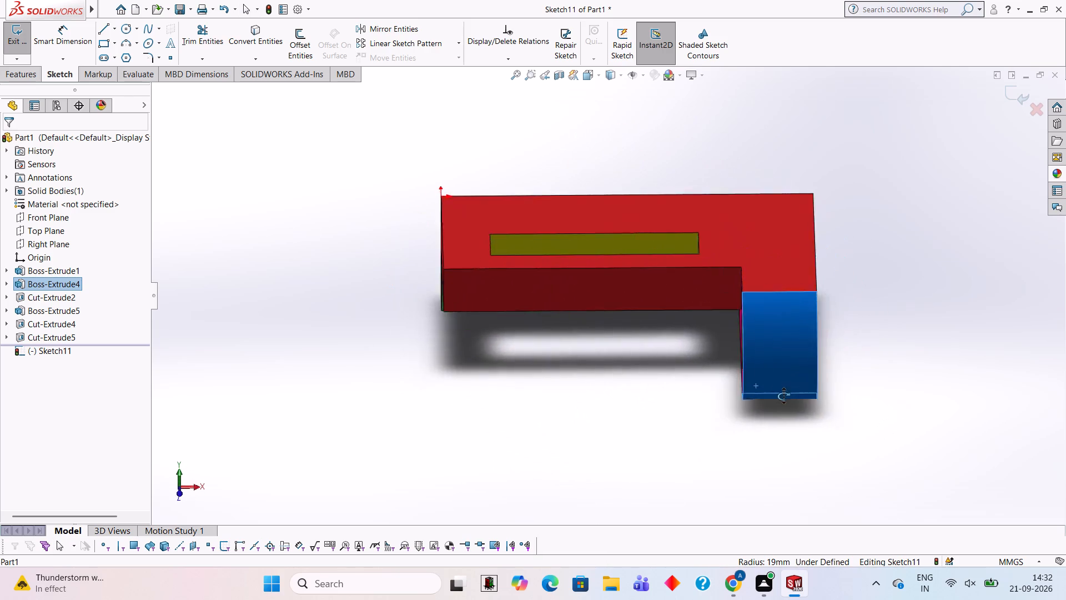
pyautogui.moveTo(783, 396); pyautogui.dragTo(879, 299, button='middle')
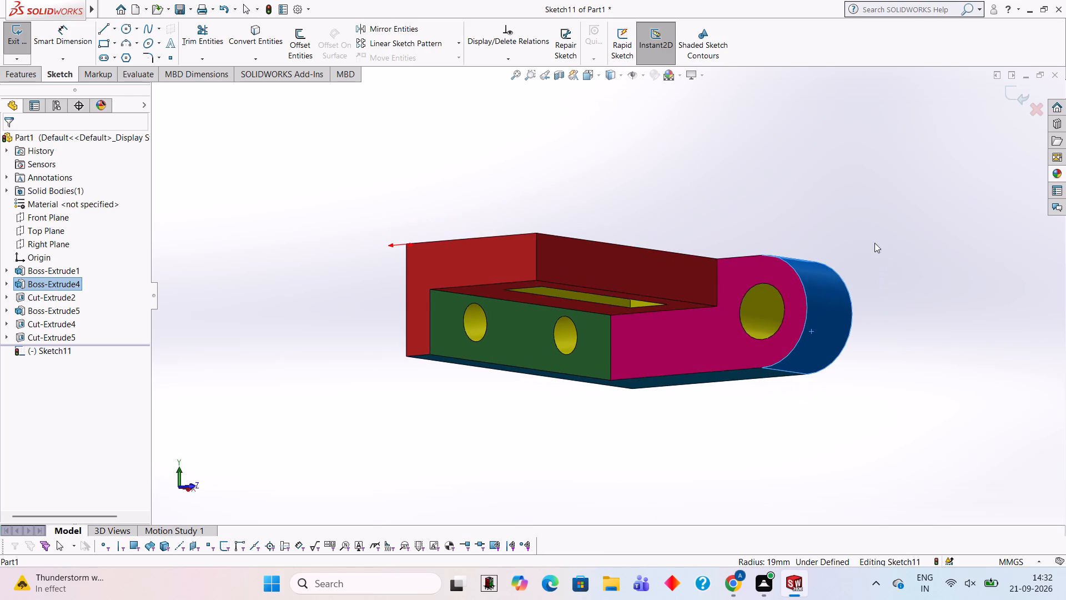
pyautogui.moveTo(863, 238); pyautogui.dragTo(881, 262, button='middle')
pyautogui.moveTo(867, 356); pyautogui.dragTo(856, 356, button='middle')
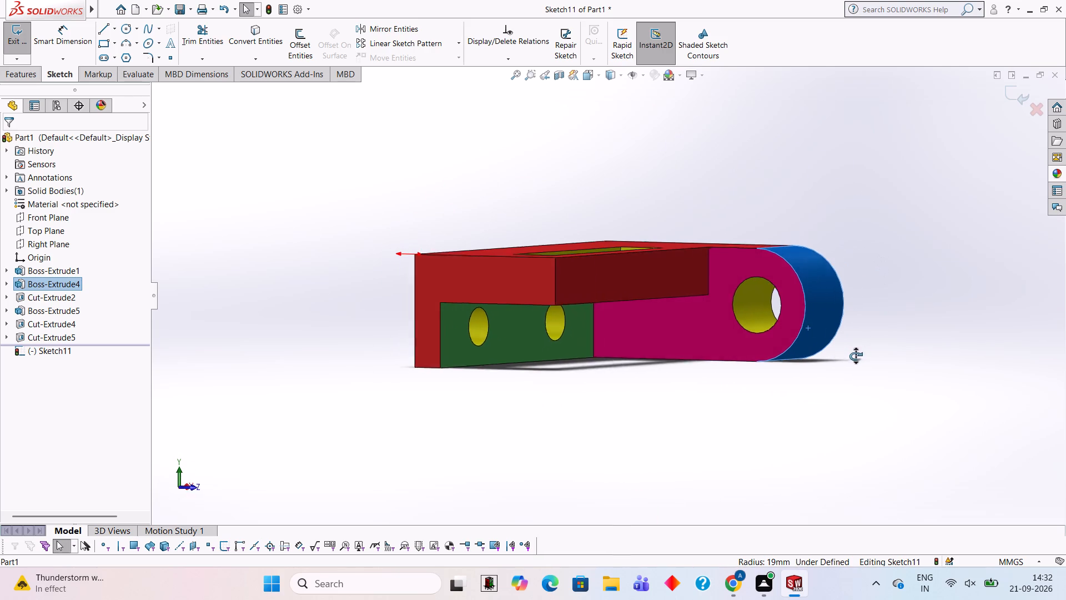
pyautogui.moveTo(856, 356); pyautogui.dragTo(853, 354, button='middle')
pyautogui.scroll(1, 853, 354)
pyautogui.moveTo(643, 402); pyautogui.dragTo(607, 392, button='middle')
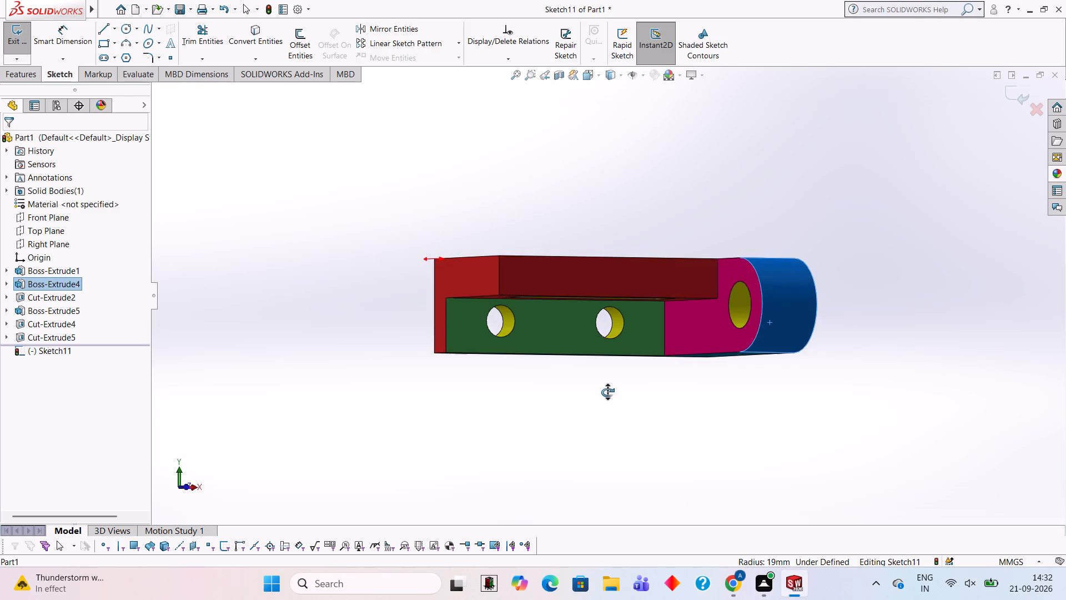
pyautogui.moveTo(607, 392); pyautogui.dragTo(607, 393, button='middle')
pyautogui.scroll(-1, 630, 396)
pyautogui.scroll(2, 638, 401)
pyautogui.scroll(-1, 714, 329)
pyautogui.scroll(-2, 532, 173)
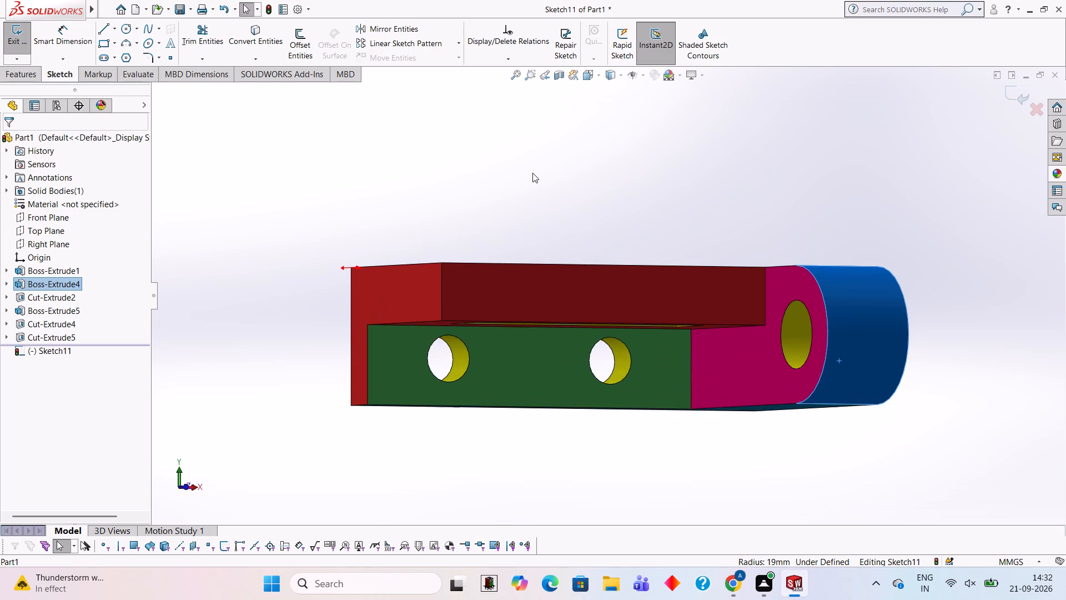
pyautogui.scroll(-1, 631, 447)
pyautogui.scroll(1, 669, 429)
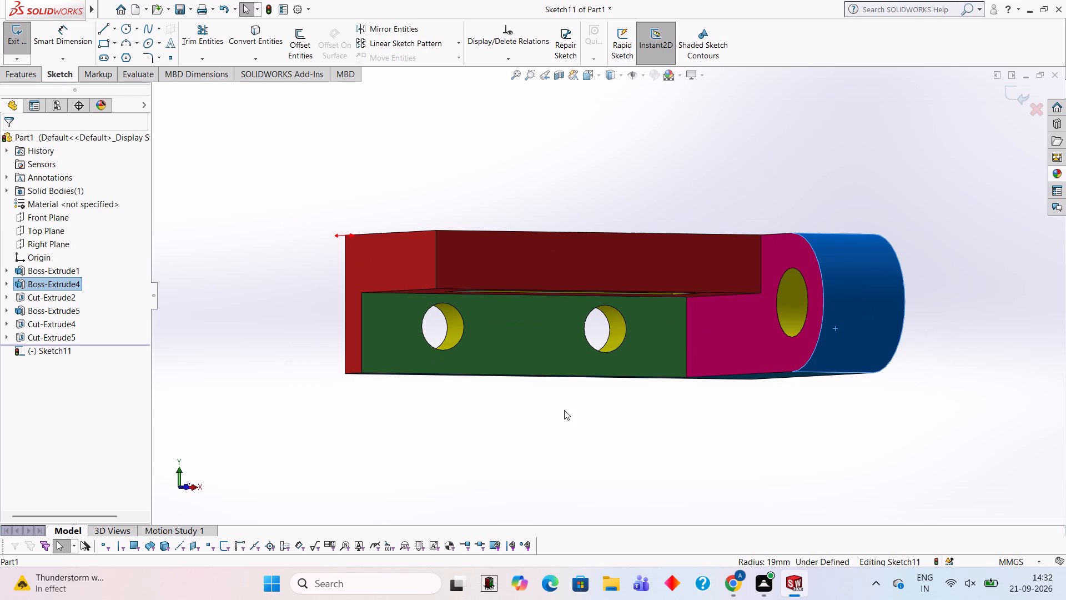
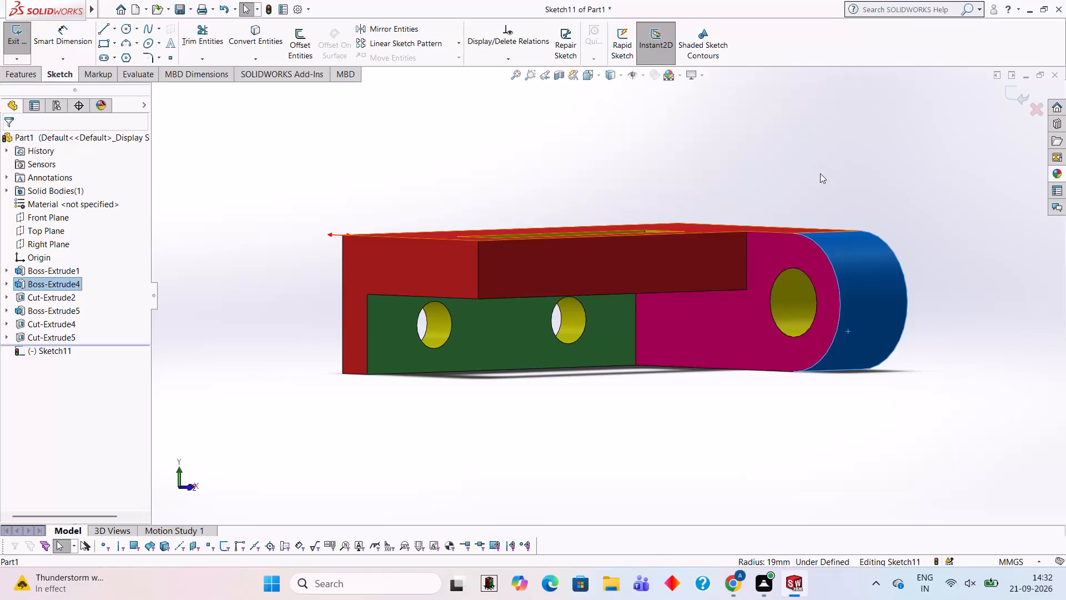
# Clear the face selection and examine the green holed face, the slot and the pink rounded arm at varying magnifications.
pyautogui.click(820, 173)
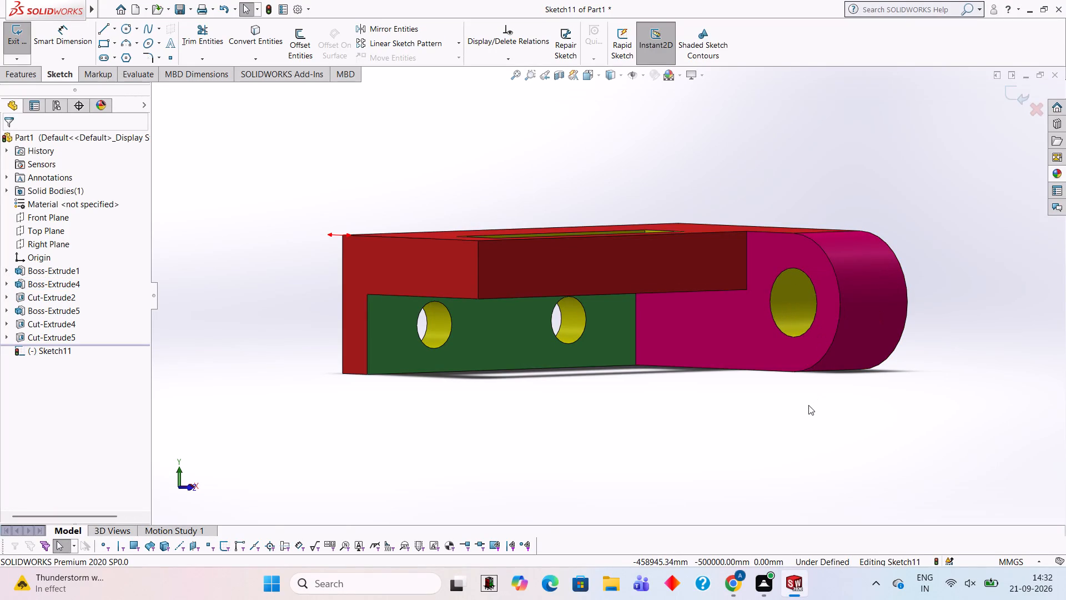
pyautogui.moveTo(790, 417); pyautogui.dragTo(813, 375, button='middle')
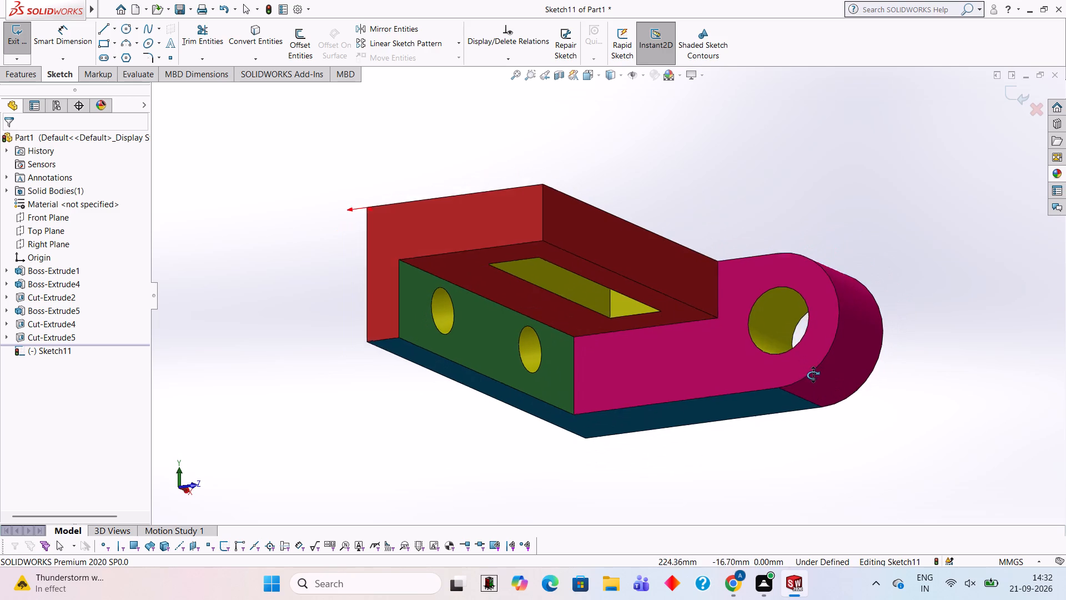
pyautogui.moveTo(813, 375); pyautogui.dragTo(808, 380, button='middle')
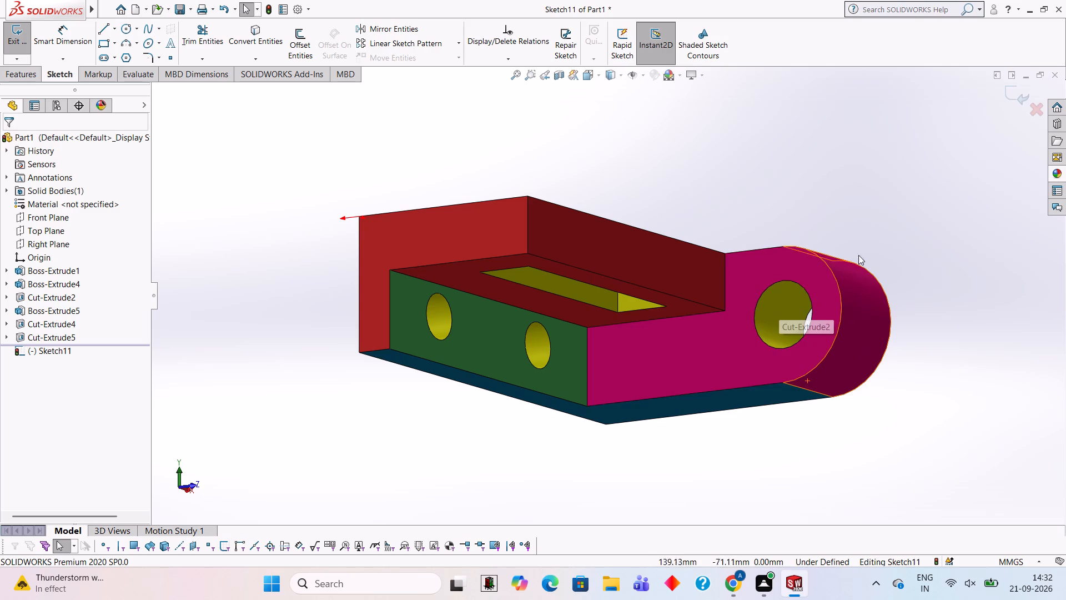
pyautogui.scroll(-1, 829, 201)
pyautogui.scroll(1, 829, 201)
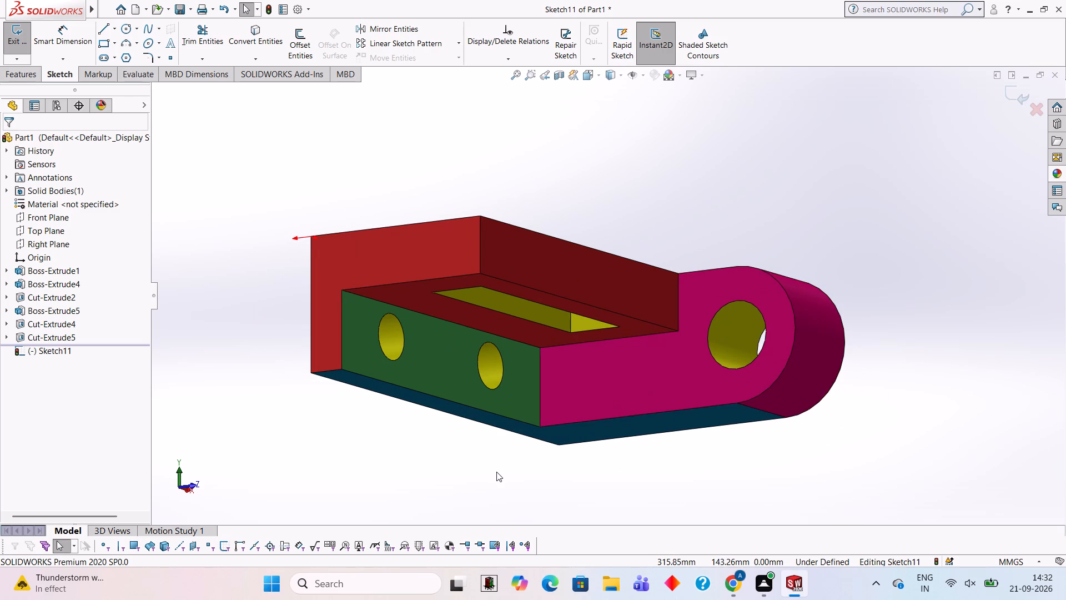
pyautogui.scroll(-1, 496, 472)
pyautogui.scroll(-1, 616, 153)
pyautogui.scroll(1, 619, 152)
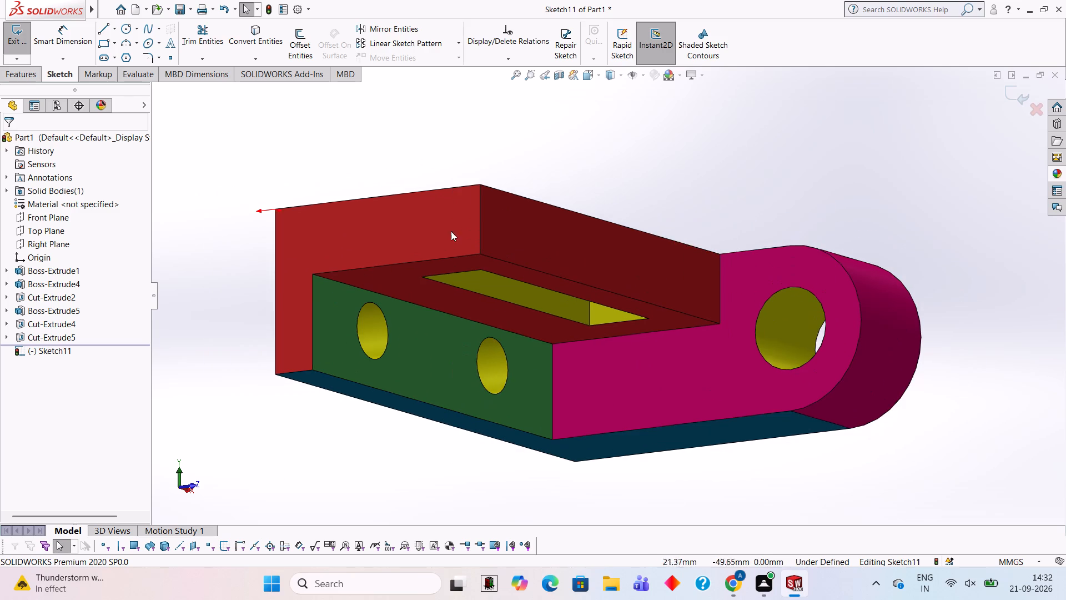
pyautogui.scroll(-1, 261, 334)
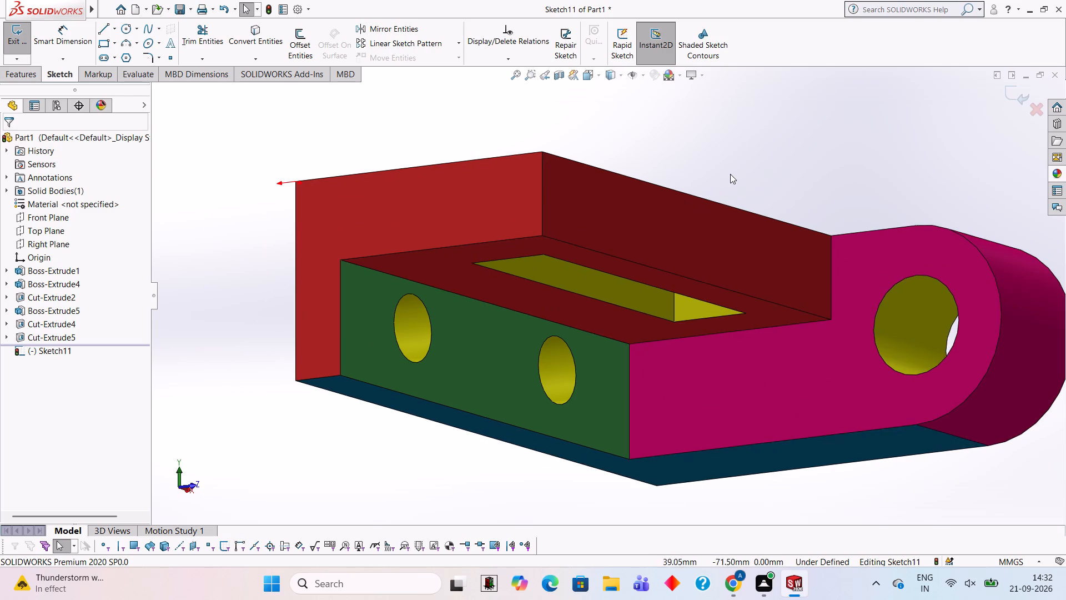
pyautogui.scroll(1, 736, 168)
pyautogui.scroll(1, 1020, 296)
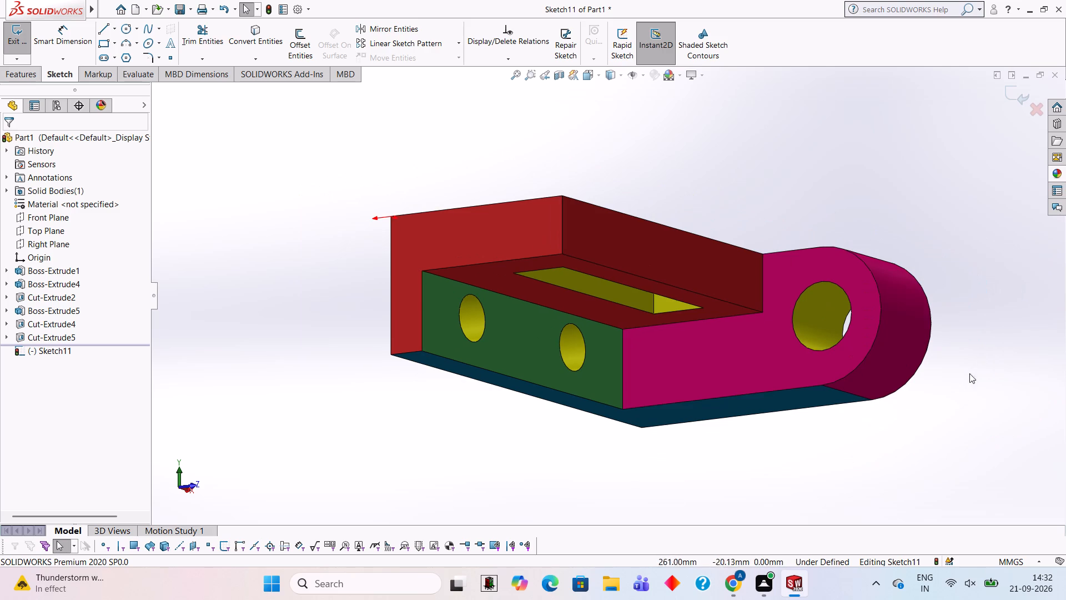
pyautogui.scroll(-1, 887, 406)
pyautogui.scroll(1, 874, 412)
pyautogui.scroll(-1, 506, 133)
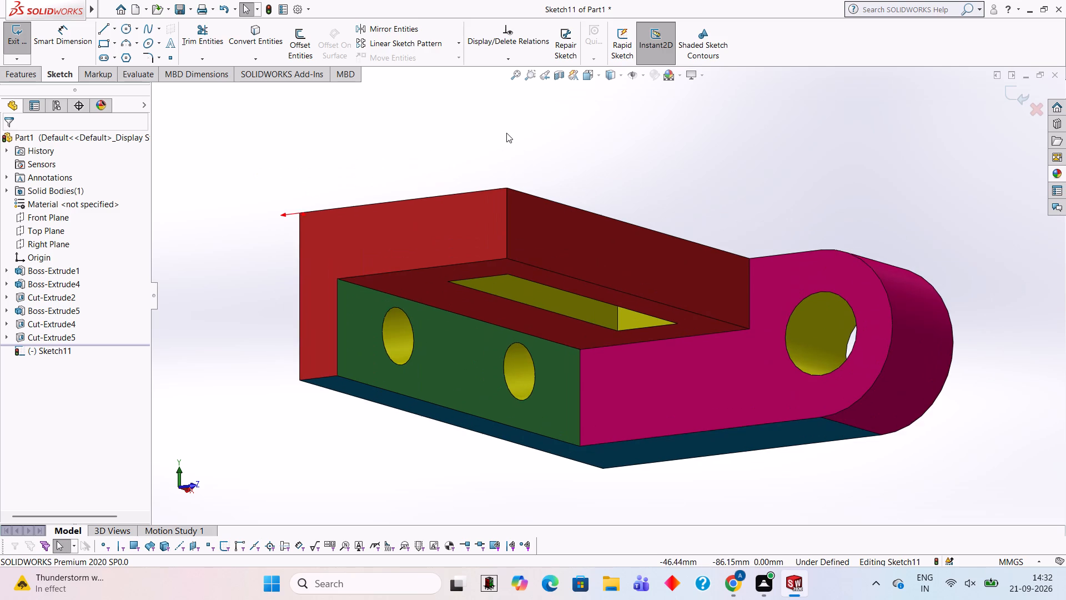
pyautogui.scroll(1, 716, 485)
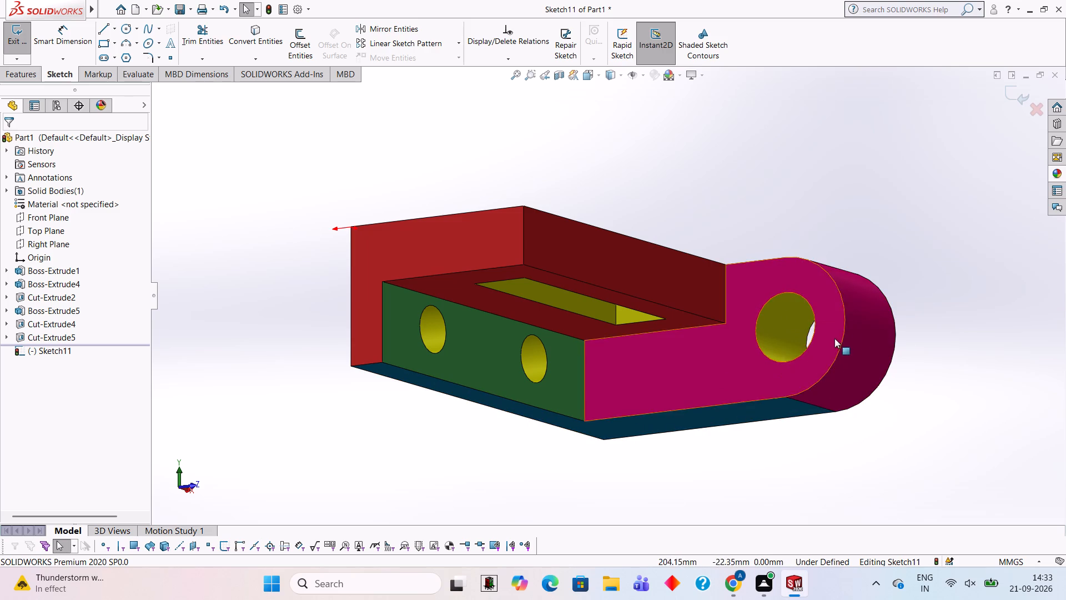
# Examine the bracket from above and below, including the red slotted face, green holed face and blue outer faces.
pyautogui.moveTo(916, 271); pyautogui.dragTo(911, 325, button='middle')
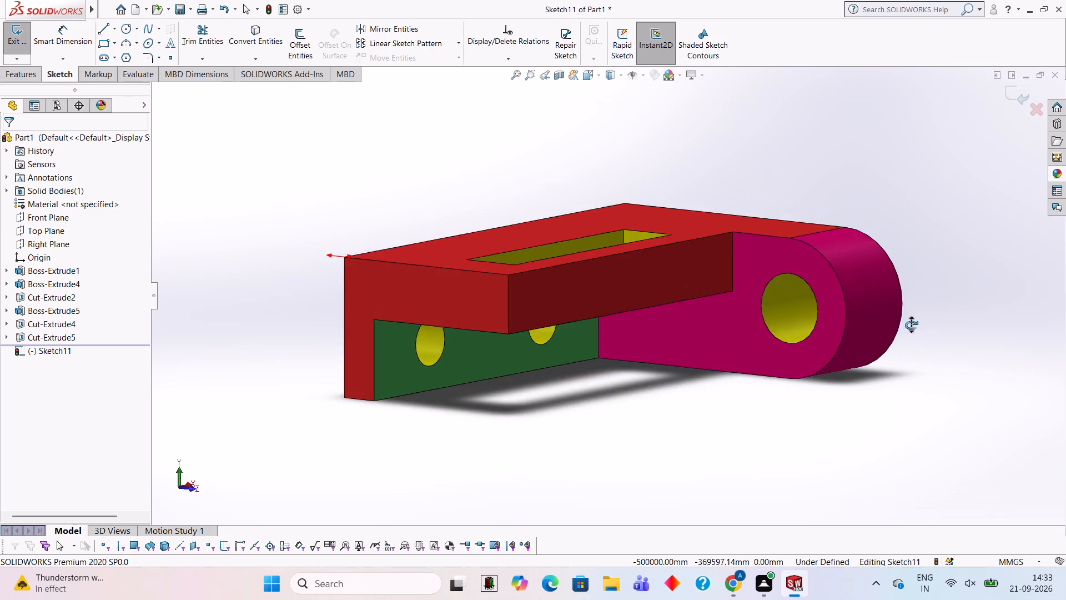
pyautogui.moveTo(911, 325); pyautogui.dragTo(954, 397, button='middle')
pyautogui.moveTo(891, 275); pyautogui.dragTo(802, 192, button='middle')
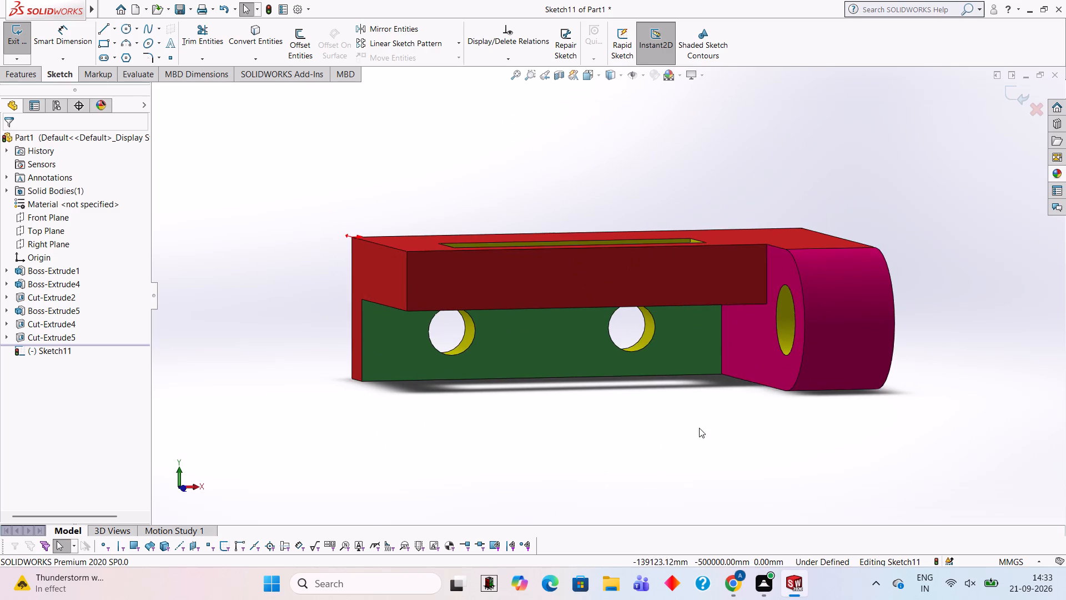
pyautogui.moveTo(699, 428); pyautogui.dragTo(716, 284, button='middle')
pyautogui.scroll(-1, 852, 426)
pyautogui.scroll(2, 846, 451)
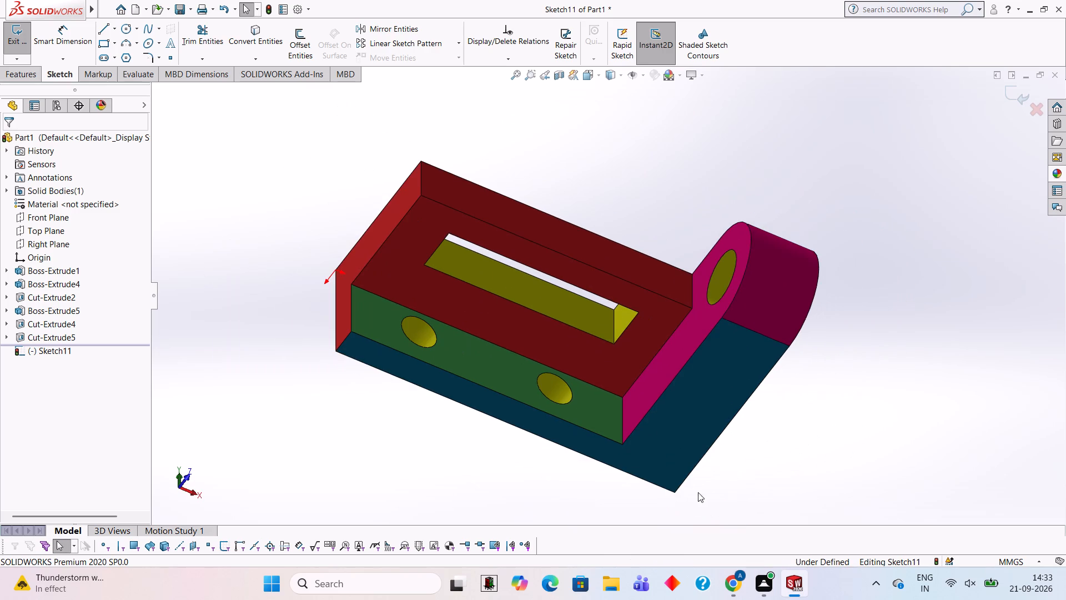
pyautogui.scroll(-1, 627, 492)
pyautogui.scroll(1, 627, 492)
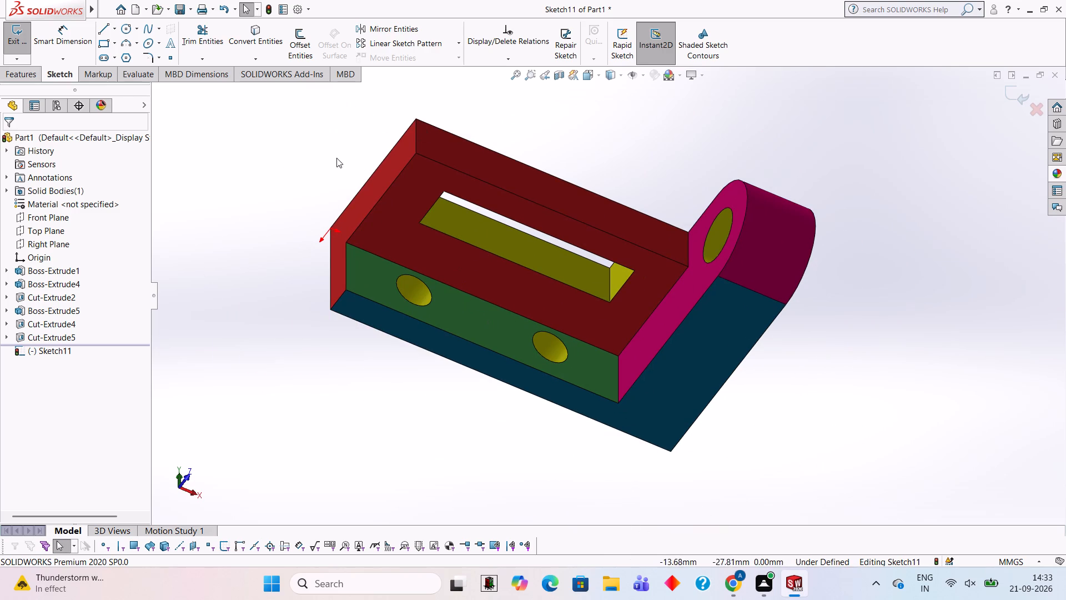
pyautogui.scroll(1, 299, 189)
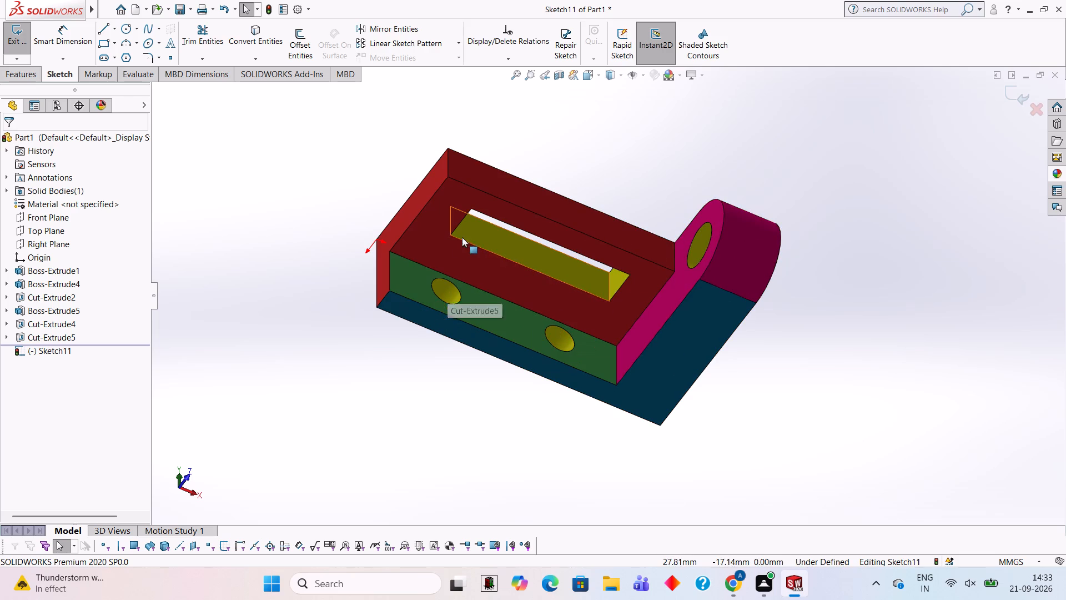
pyautogui.scroll(-1, 852, 234)
pyautogui.moveTo(858, 238); pyautogui.dragTo(833, 240, button='middle')
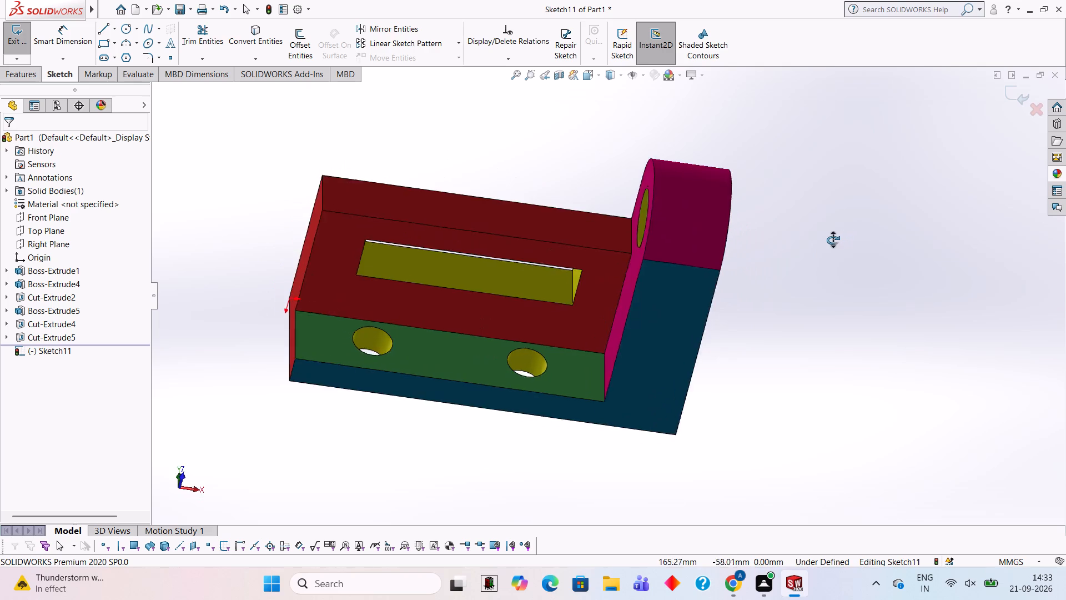
pyautogui.moveTo(833, 240); pyautogui.dragTo(791, 272, button='middle')
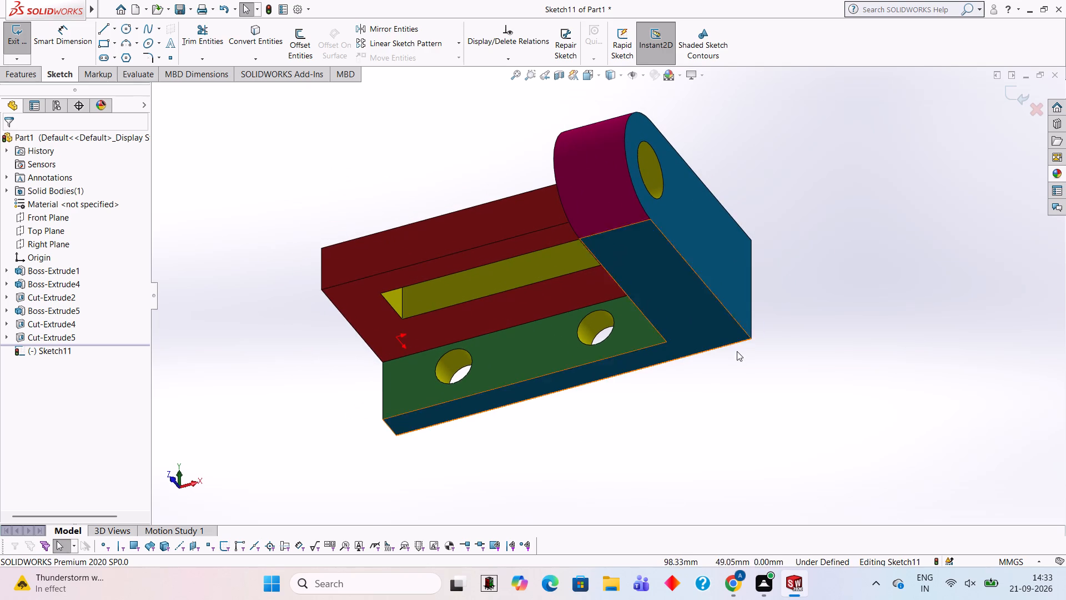
pyautogui.moveTo(721, 382); pyautogui.dragTo(710, 351, button='middle')
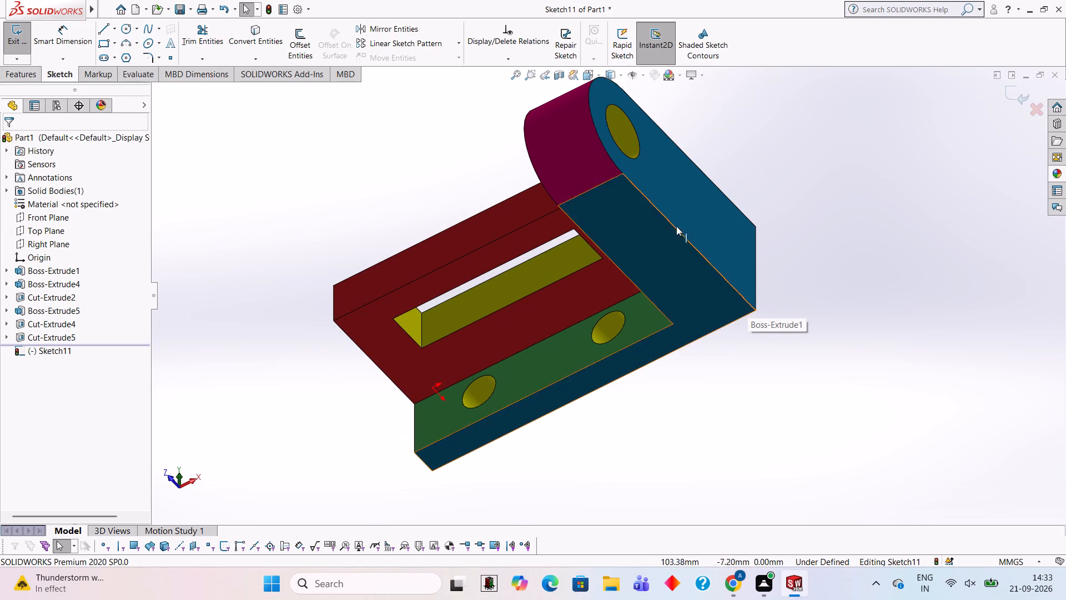
# Select the curved end face of the rounded arm, examine it from above and below, and clear the selection.
pyautogui.click(614, 171)
pyautogui.moveTo(753, 162); pyautogui.dragTo(817, 244, button='middle')
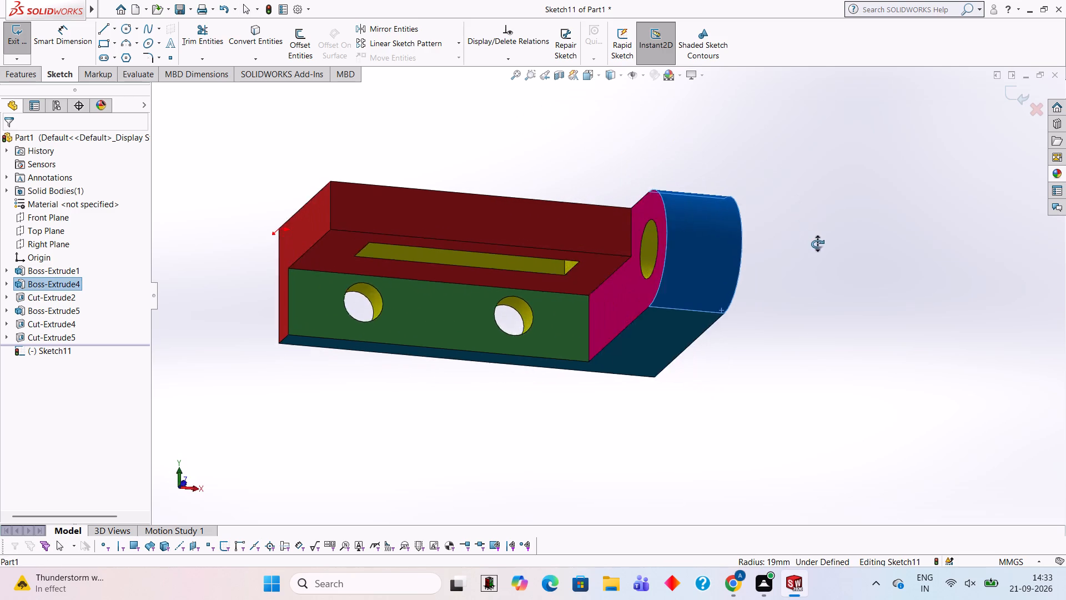
pyautogui.moveTo(817, 244); pyautogui.dragTo(834, 346, button='middle')
pyautogui.moveTo(788, 192); pyautogui.dragTo(784, 329, button='middle')
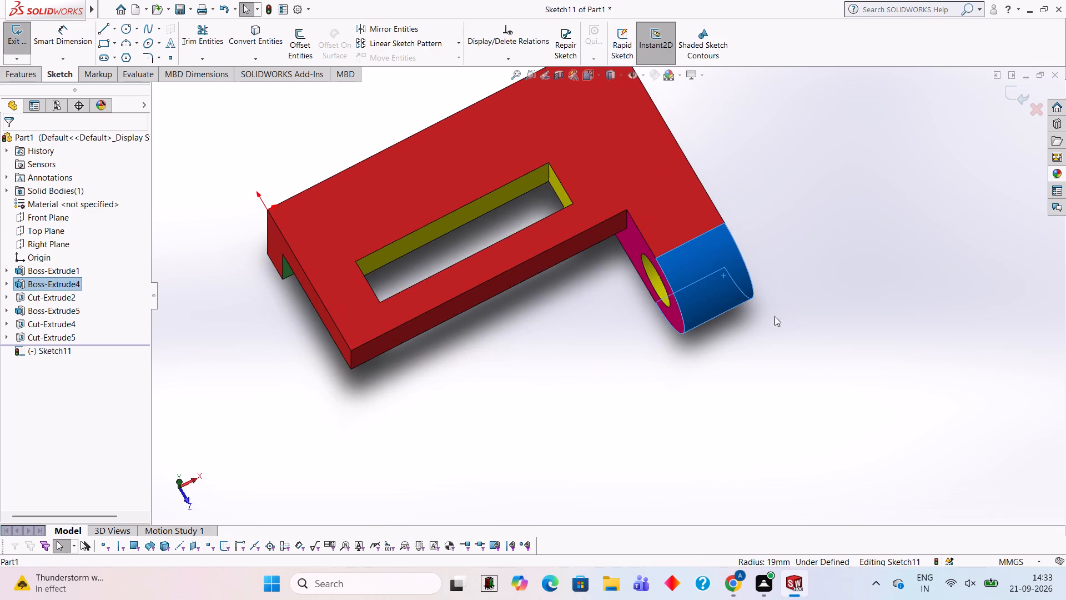
pyautogui.moveTo(805, 230); pyautogui.dragTo(778, 273, button='middle')
pyautogui.scroll(1, 810, 352)
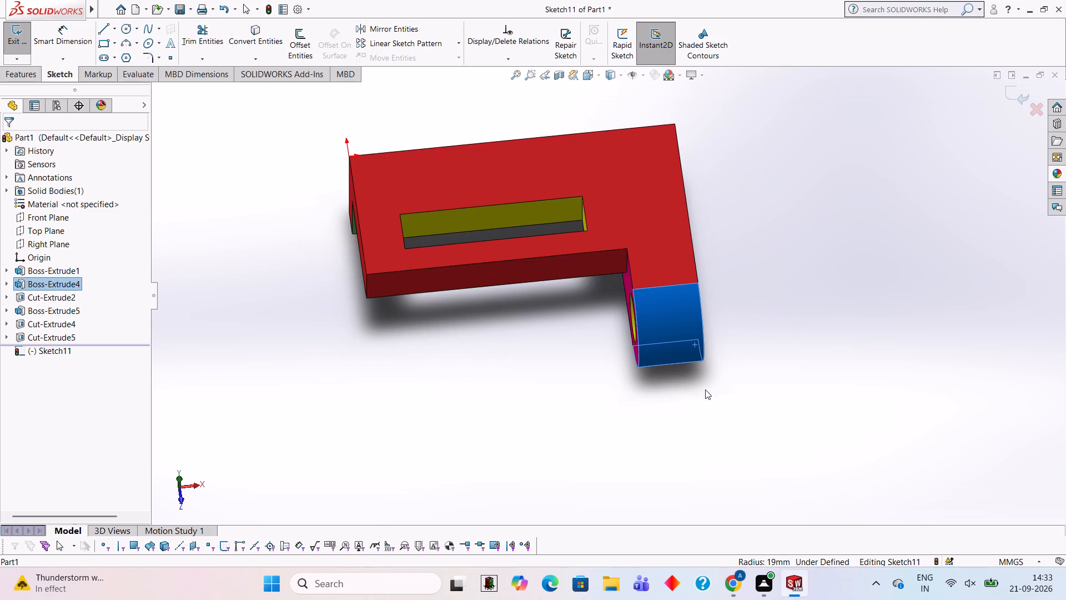
pyautogui.moveTo(705, 389); pyautogui.dragTo(711, 218, button='middle')
pyautogui.moveTo(704, 369); pyautogui.dragTo(740, 362, button='middle')
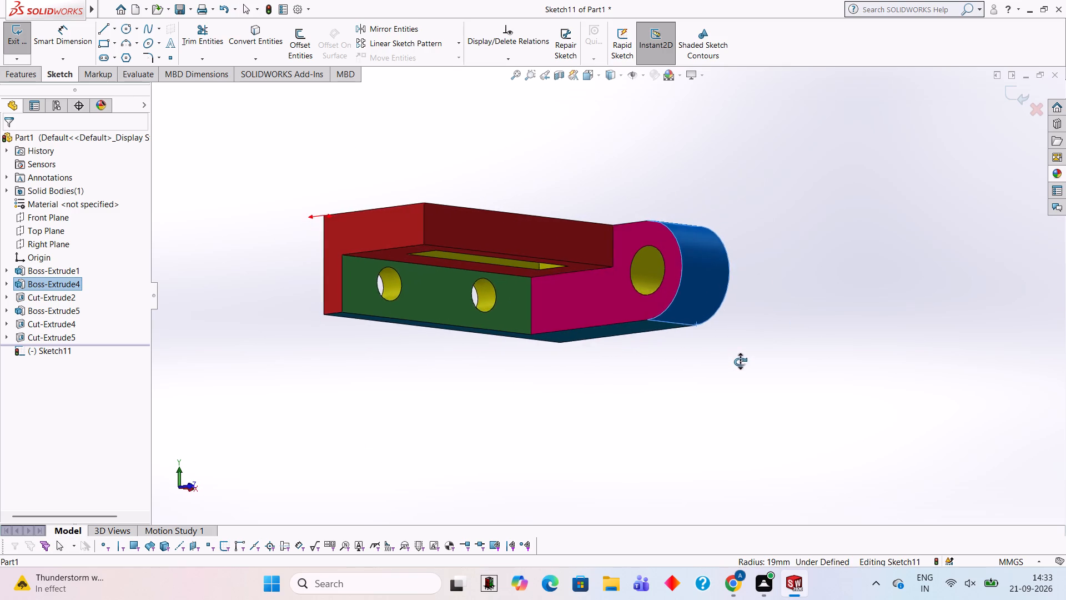
pyautogui.moveTo(740, 362); pyautogui.dragTo(742, 365, button='middle')
pyautogui.click(821, 231)
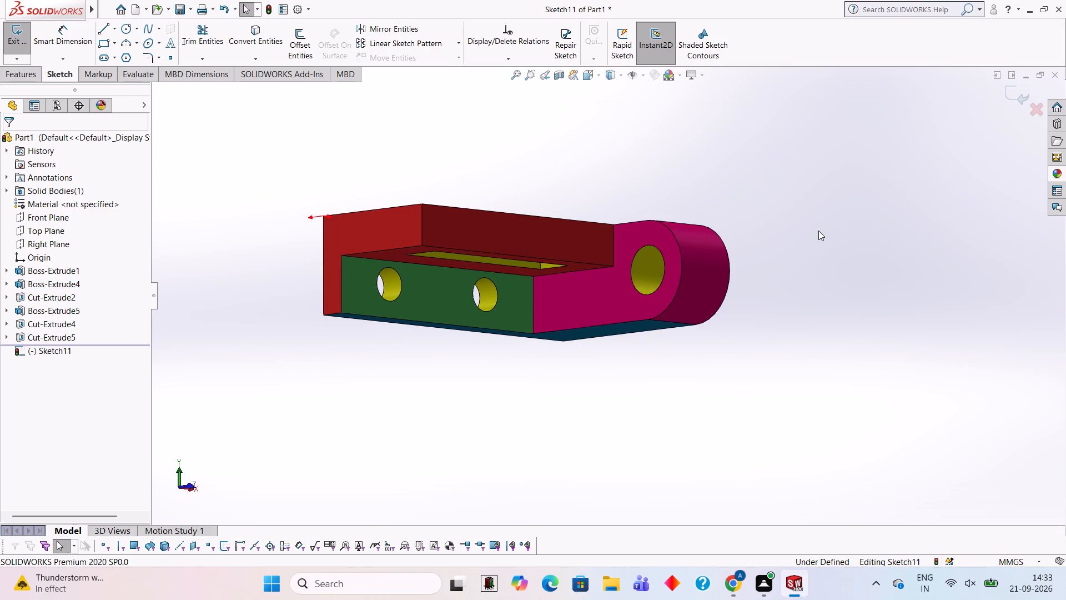
# Examine the coloured bracket from its end, slotted face, underside and holed side.
pyautogui.scroll(-1, 818, 231)
pyautogui.moveTo(818, 231); pyautogui.dragTo(787, 247, button='middle')
pyautogui.moveTo(787, 244); pyautogui.dragTo(808, 256, button='middle')
pyautogui.scroll(1, 808, 256)
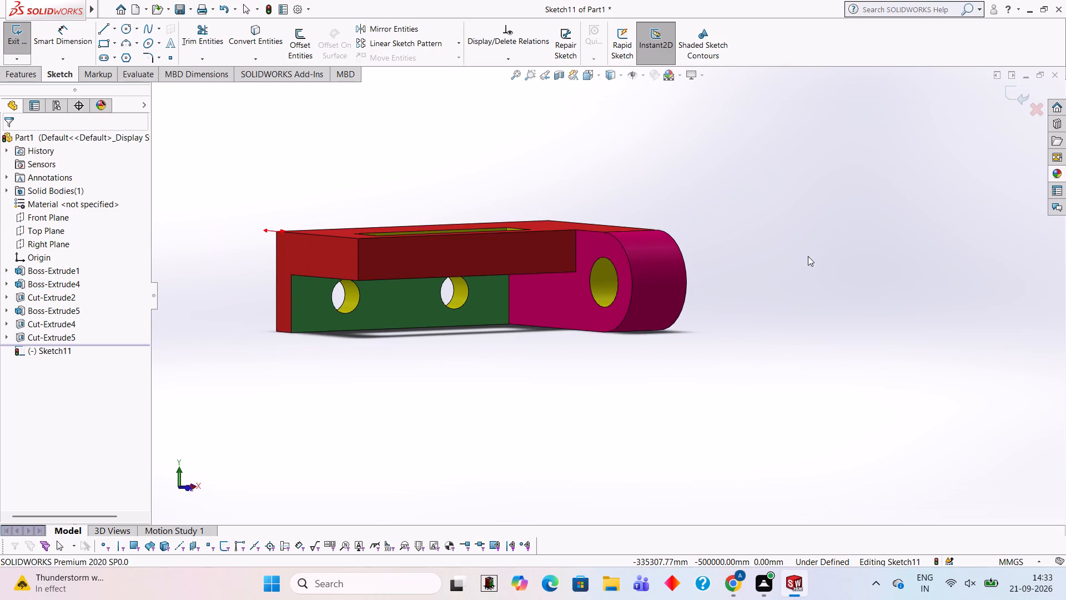
pyautogui.moveTo(778, 244); pyautogui.dragTo(799, 257, button='middle')
pyautogui.moveTo(763, 274); pyautogui.dragTo(781, 285, button='middle')
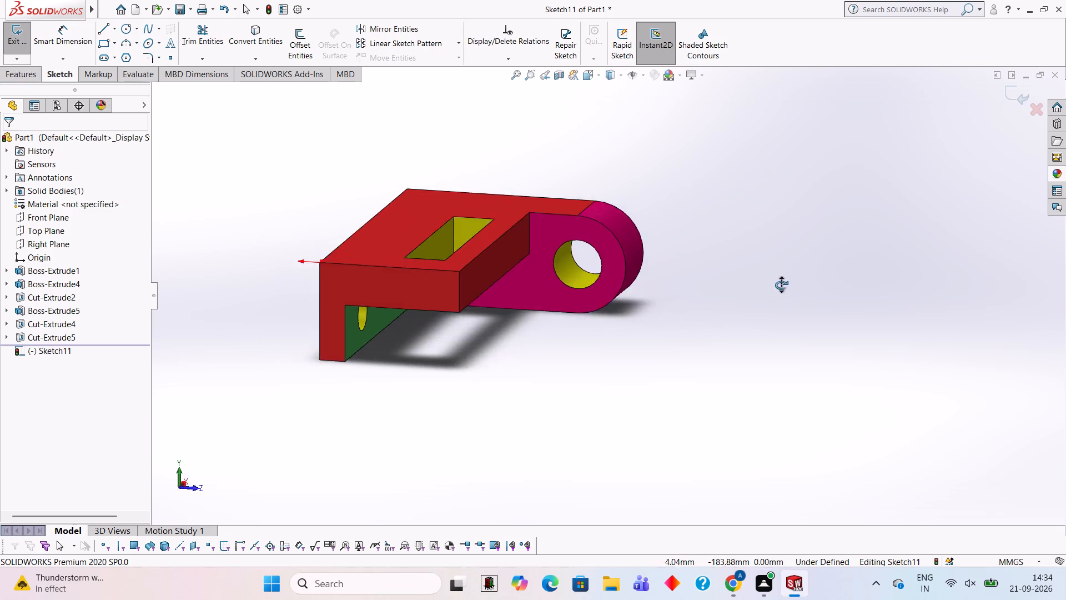
pyautogui.moveTo(781, 285); pyautogui.dragTo(817, 136, button='middle')
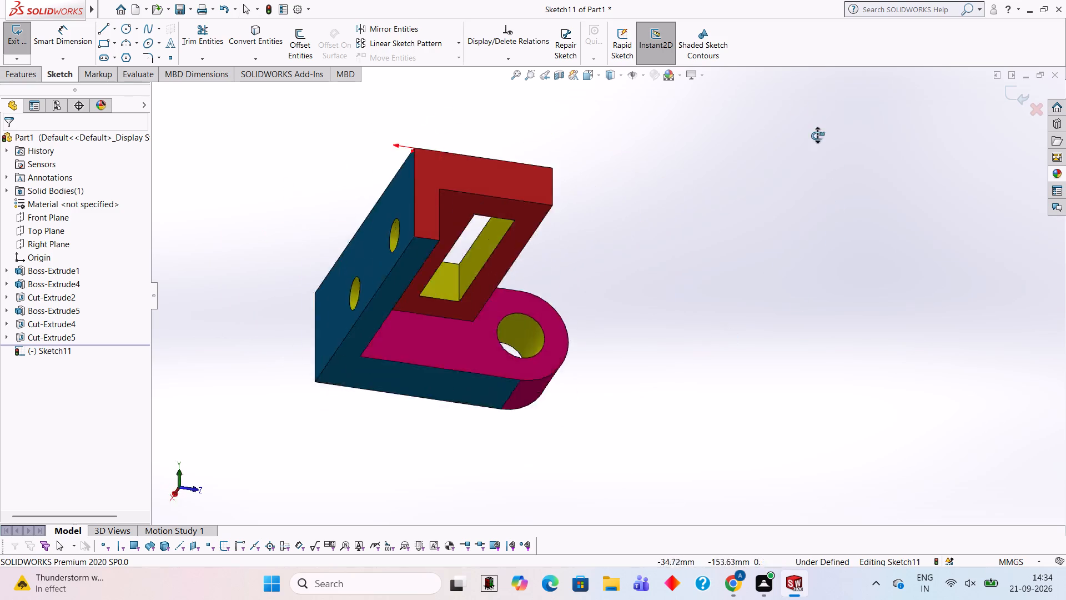
pyautogui.moveTo(817, 136); pyautogui.dragTo(713, 158, button='middle')
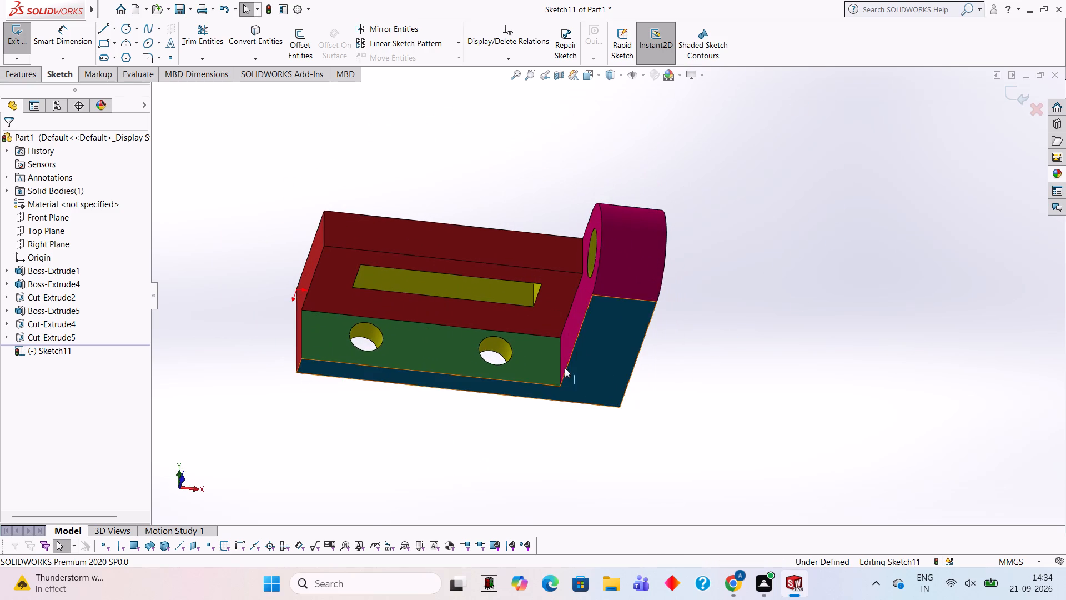
pyautogui.moveTo(525, 424); pyautogui.dragTo(517, 420, button='middle')
pyautogui.moveTo(515, 424); pyautogui.dragTo(509, 421, button='middle')
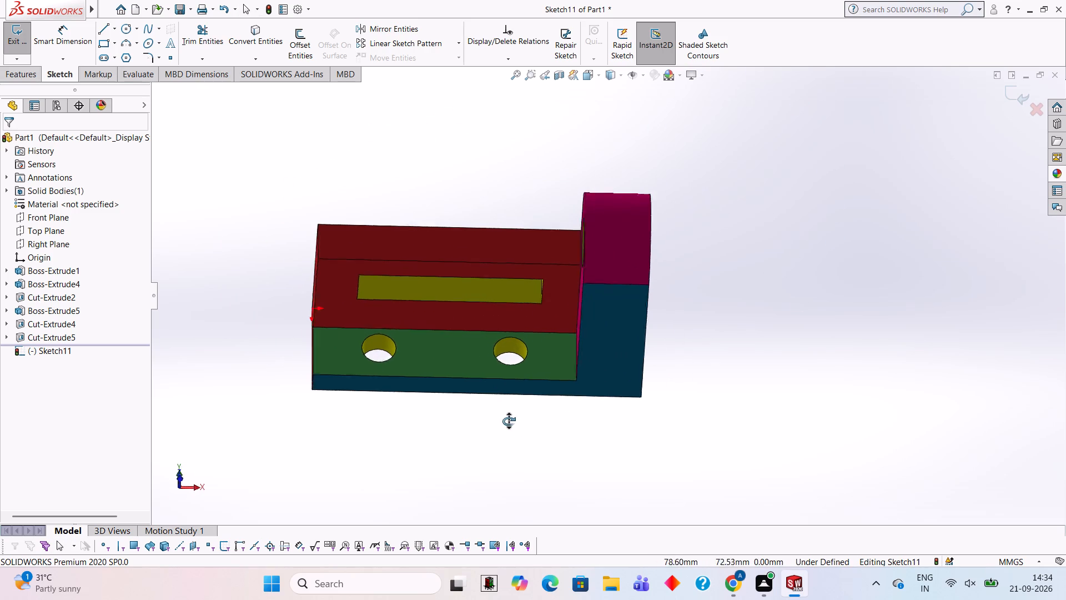
pyautogui.moveTo(509, 421); pyautogui.dragTo(536, 439, button='middle')
pyautogui.moveTo(501, 444); pyautogui.dragTo(497, 416, button='middle')
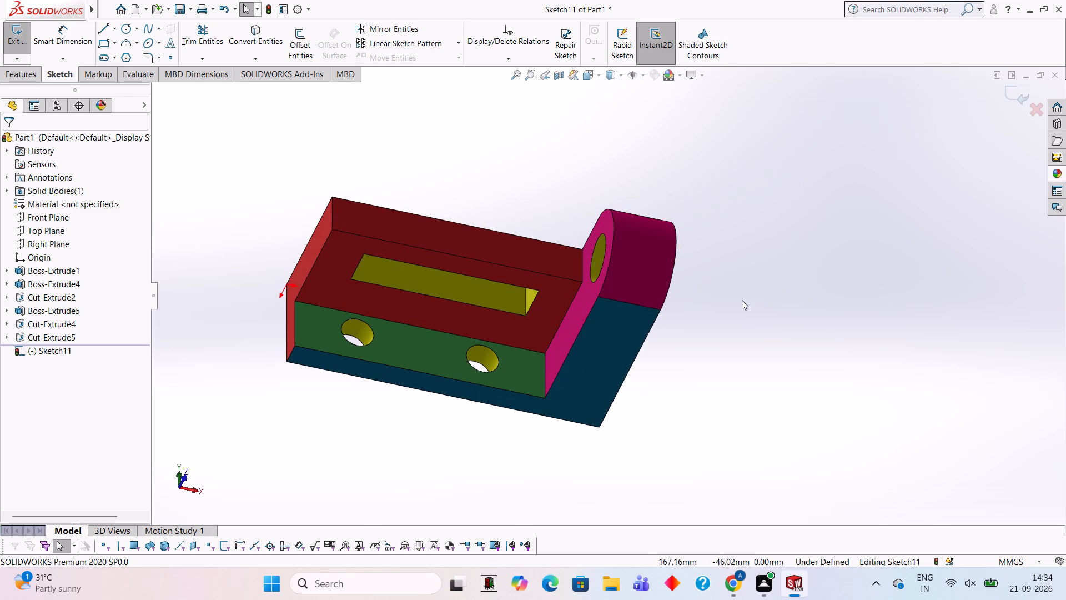
pyautogui.click(797, 266)
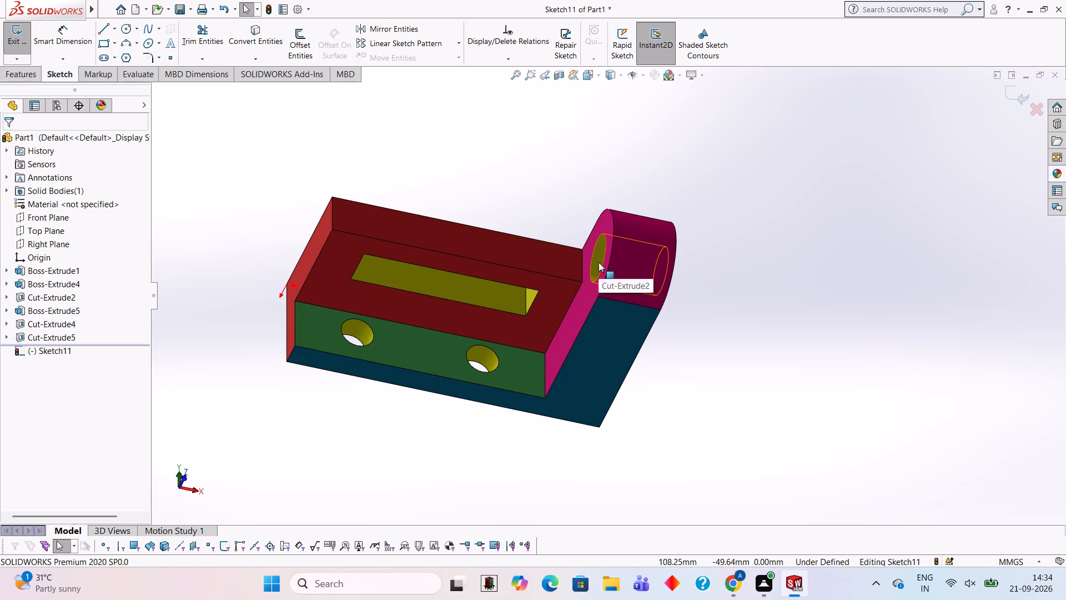
pyautogui.moveTo(748, 226); pyautogui.dragTo(735, 226, button='middle')
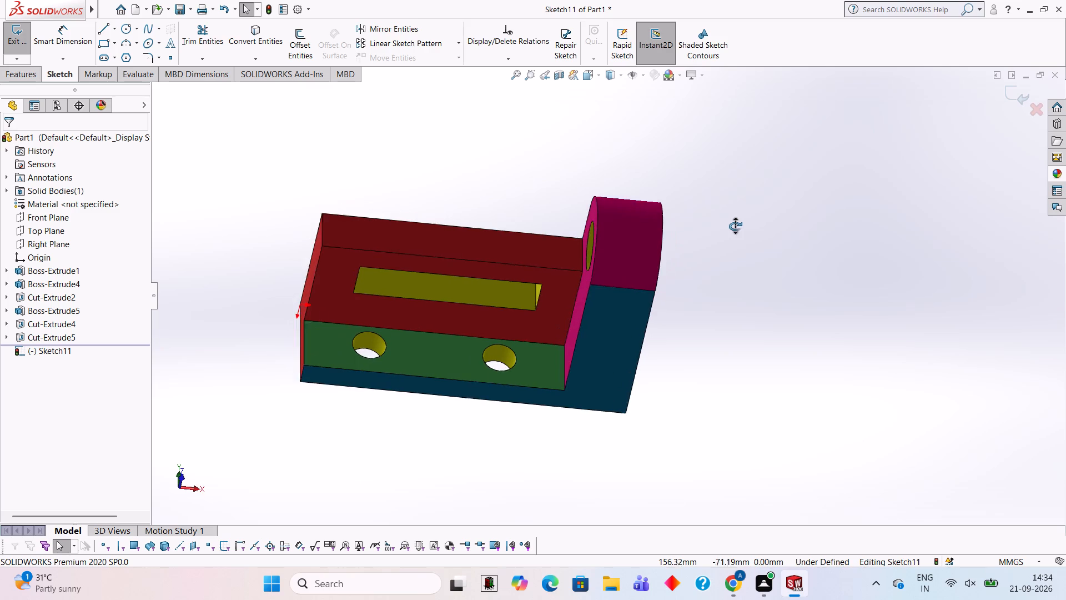
pyautogui.moveTo(735, 226); pyautogui.dragTo(735, 227, button='middle')
pyautogui.moveTo(736, 230); pyautogui.dragTo(766, 294, button='middle')
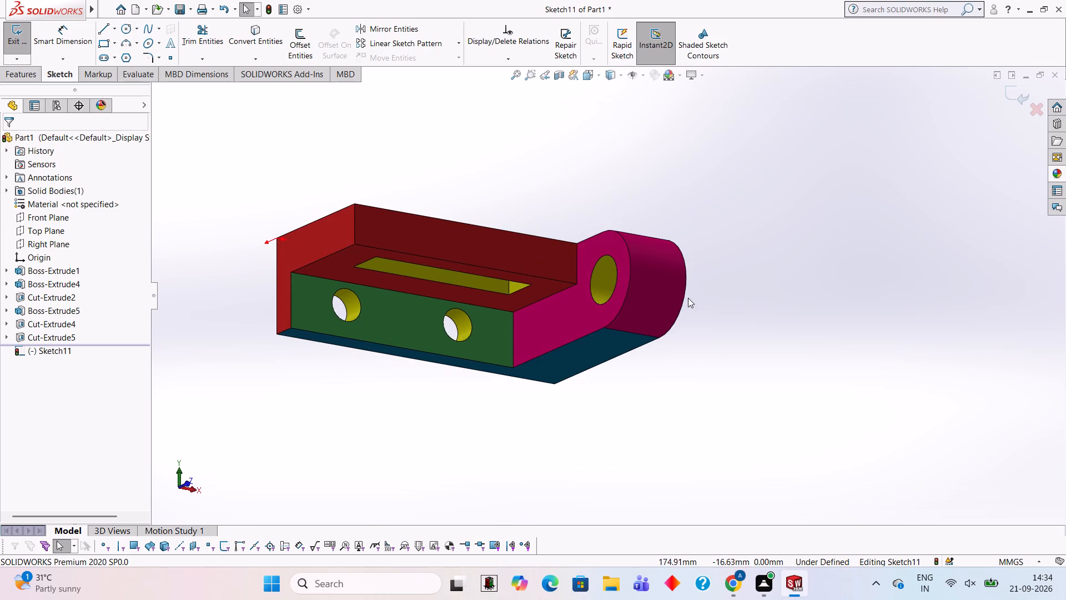
pyautogui.moveTo(630, 411); pyautogui.dragTo(617, 404, button='middle')
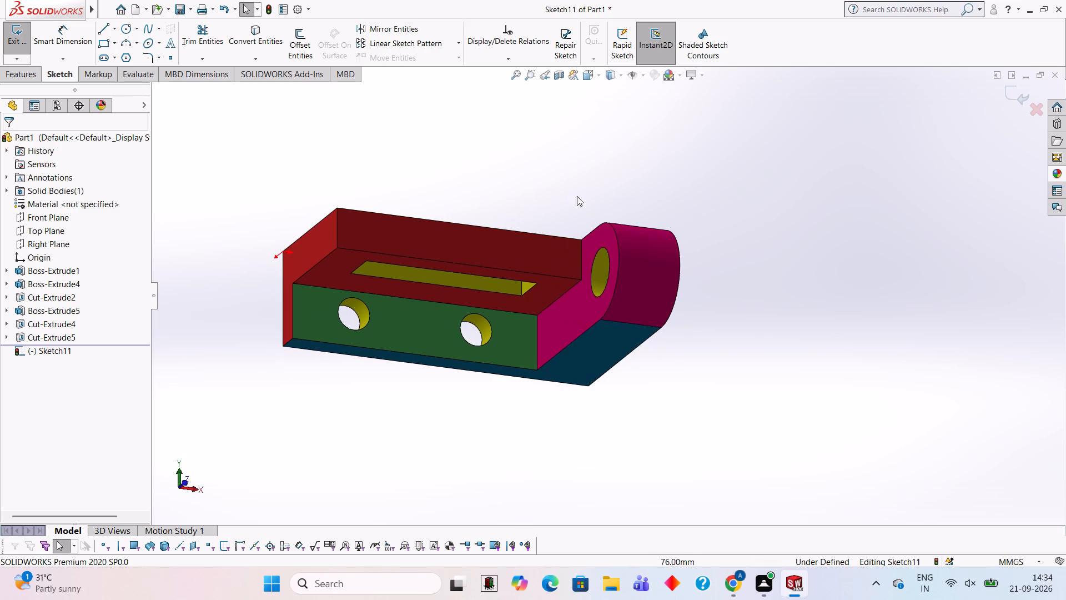
pyautogui.moveTo(637, 399); pyautogui.dragTo(638, 381, button='middle')
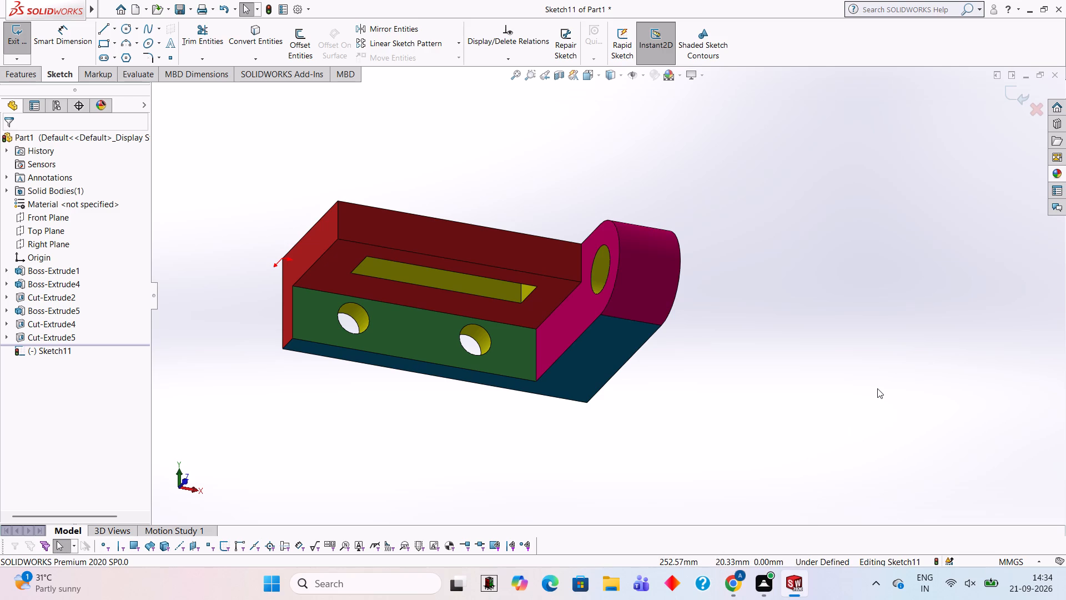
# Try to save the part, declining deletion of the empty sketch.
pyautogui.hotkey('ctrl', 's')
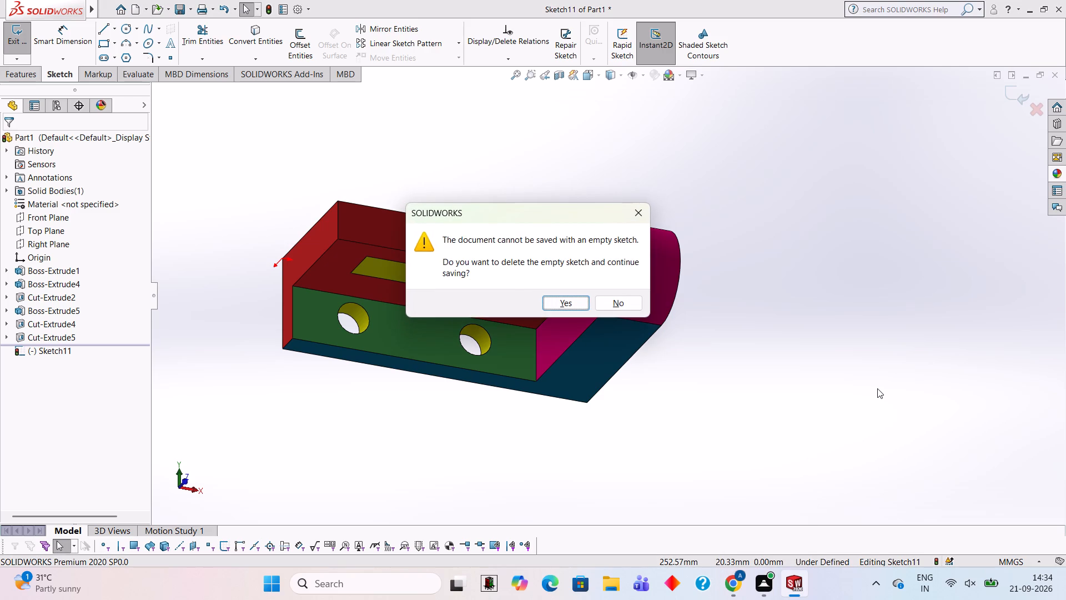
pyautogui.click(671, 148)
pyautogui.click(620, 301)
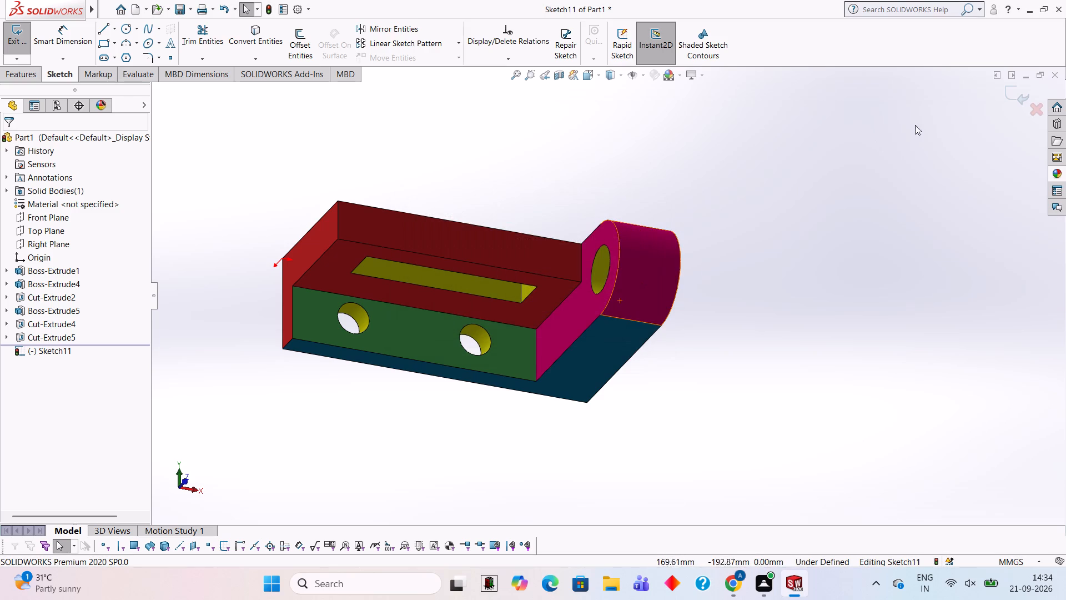
# Exit the empty sketch and save the part in the Documents folder as 606060 in SOLIDWORKS Part format.
pyautogui.click(1015, 94)
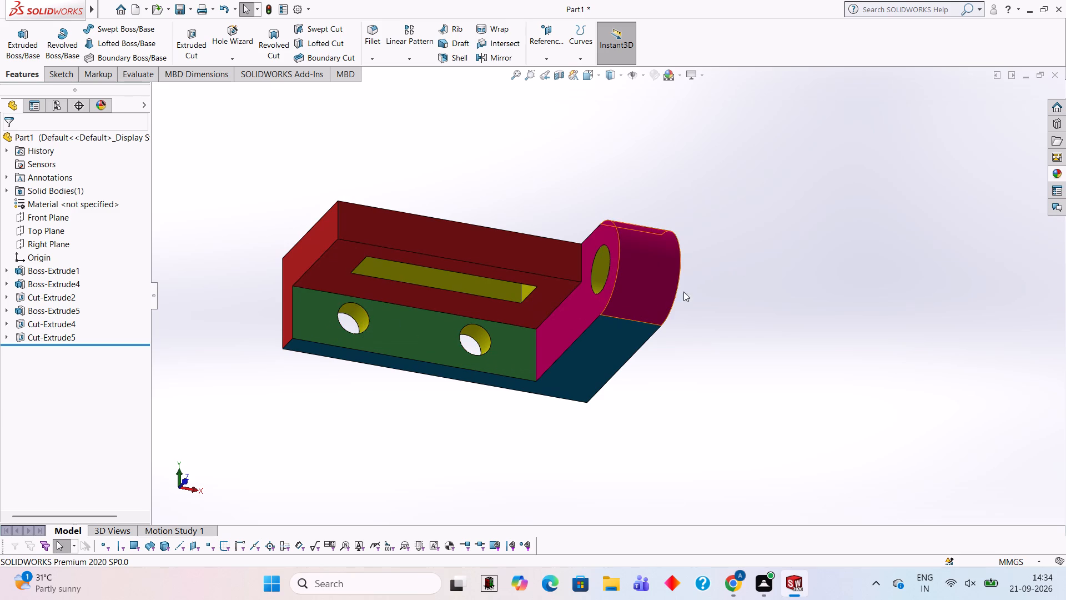
pyautogui.hotkey('ctrl', 's')
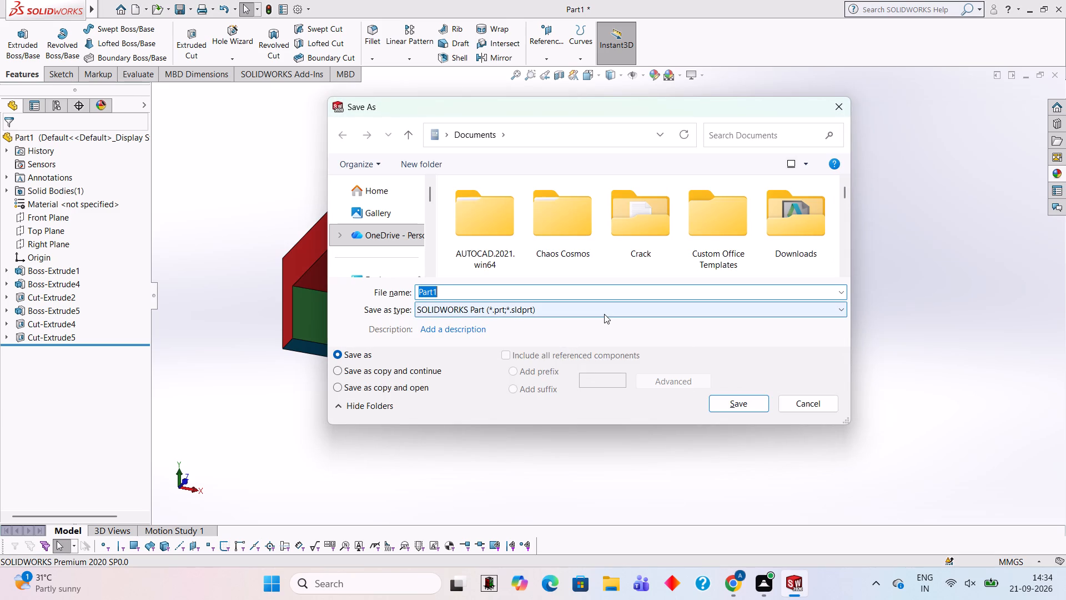
pyautogui.write('606060')
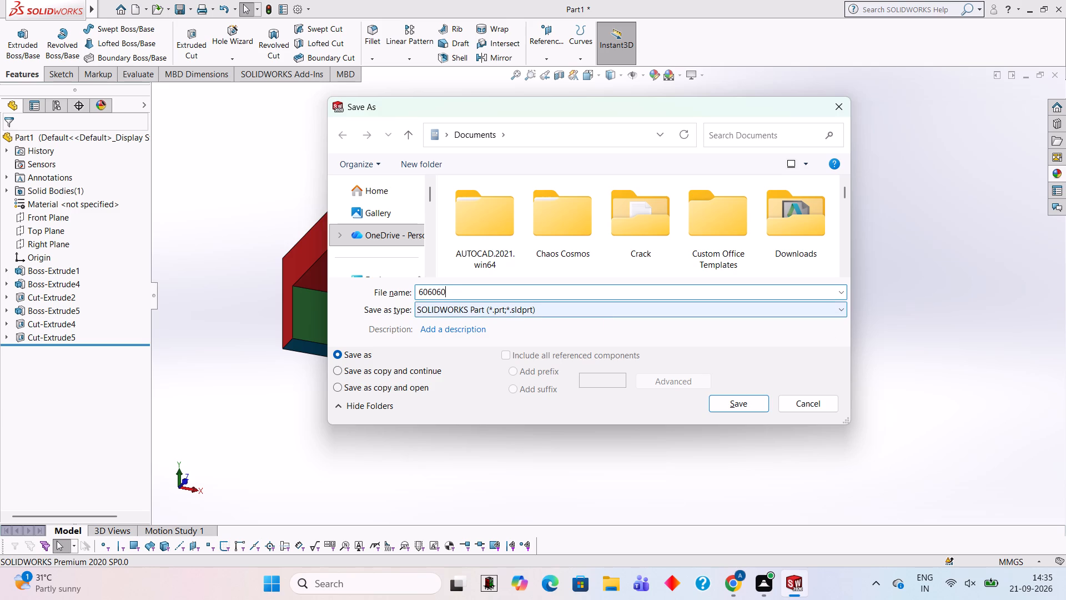
pyautogui.click(752, 407)
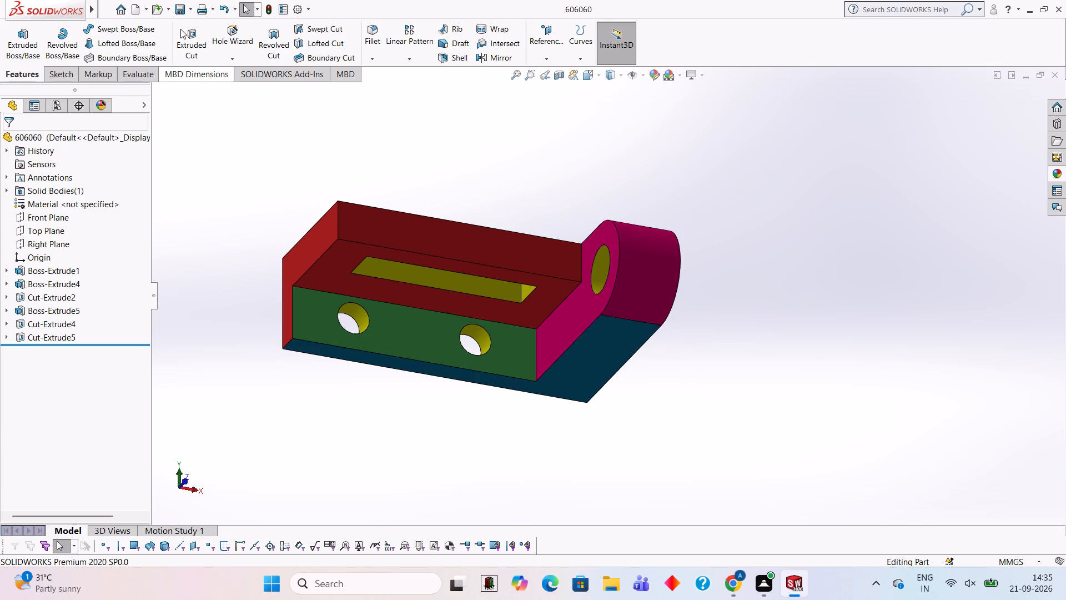
# Save a PDF copy of the coloured bracket under the name 606060 in the Documents folder.
pyautogui.click(189, 12)
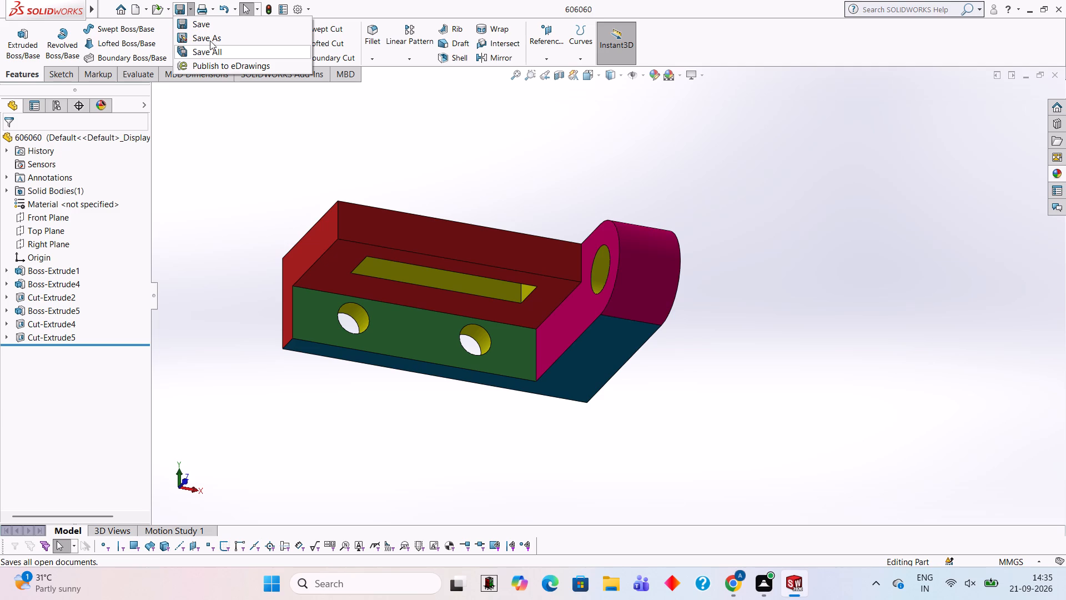
pyautogui.click(225, 40)
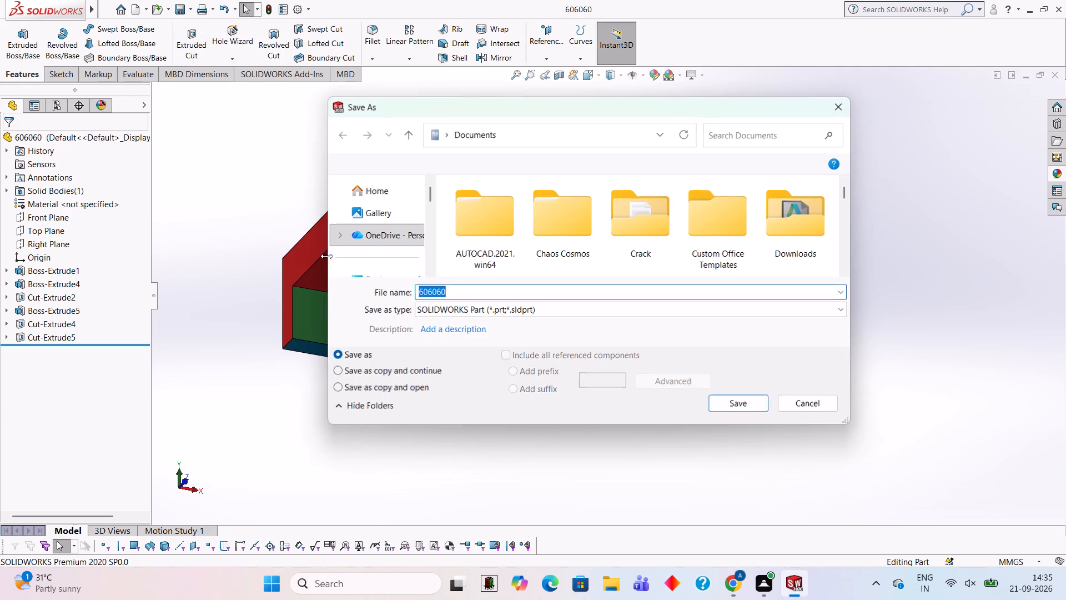
pyautogui.click(614, 303)
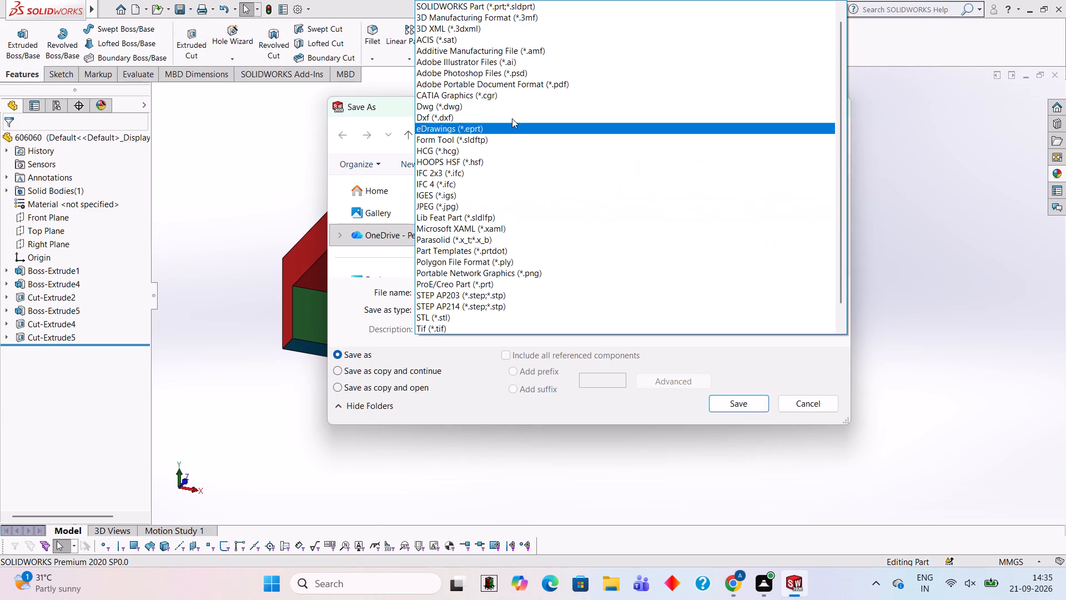
pyautogui.click(509, 80)
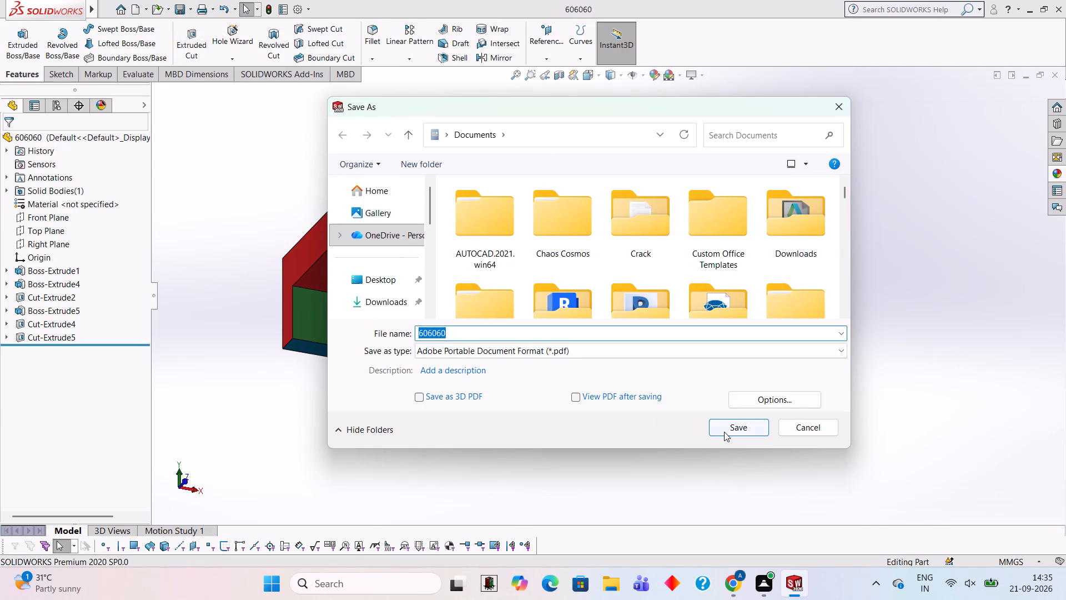
pyautogui.click(725, 432)
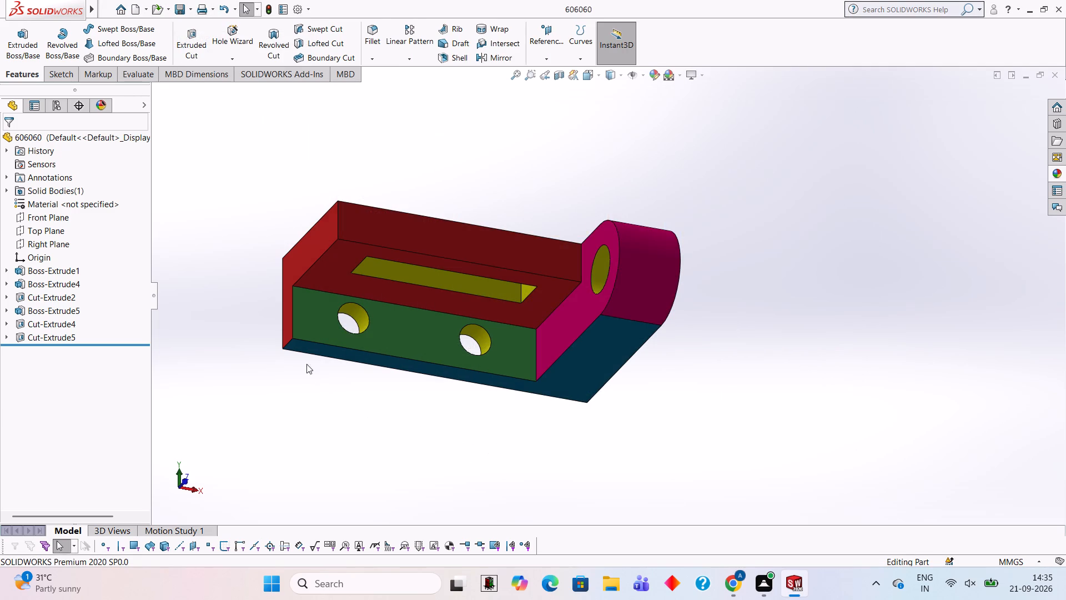
# Examine the saved bracket's slotted red face, green holed side, blue plate face and pink rounded arm from several angles.
pyautogui.scroll(1, 255, 357)
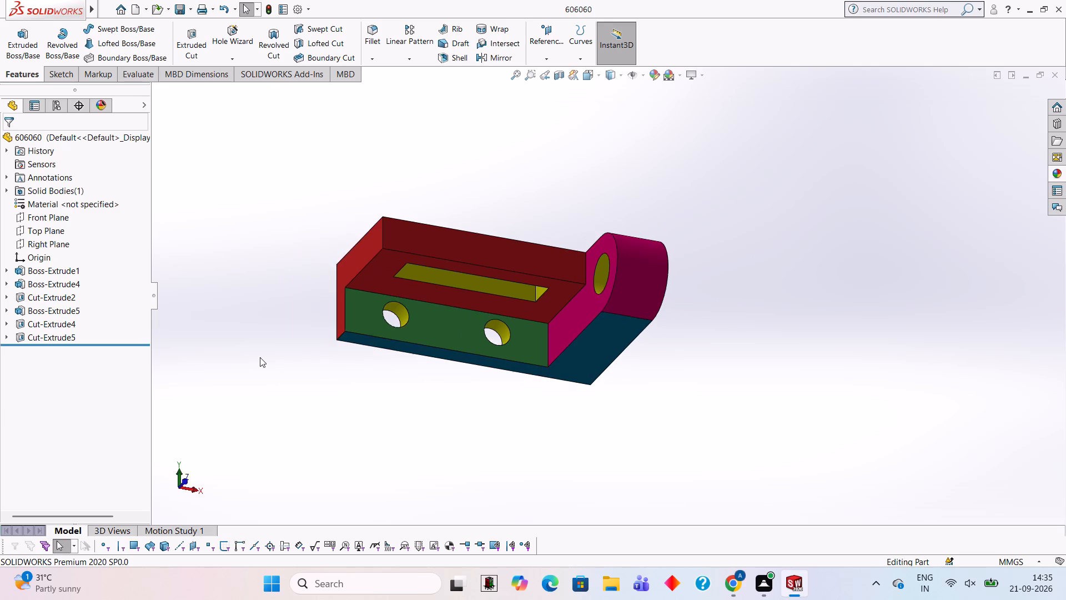
pyautogui.scroll(-1, 282, 371)
pyautogui.moveTo(600, 442); pyautogui.dragTo(600, 365, button='middle')
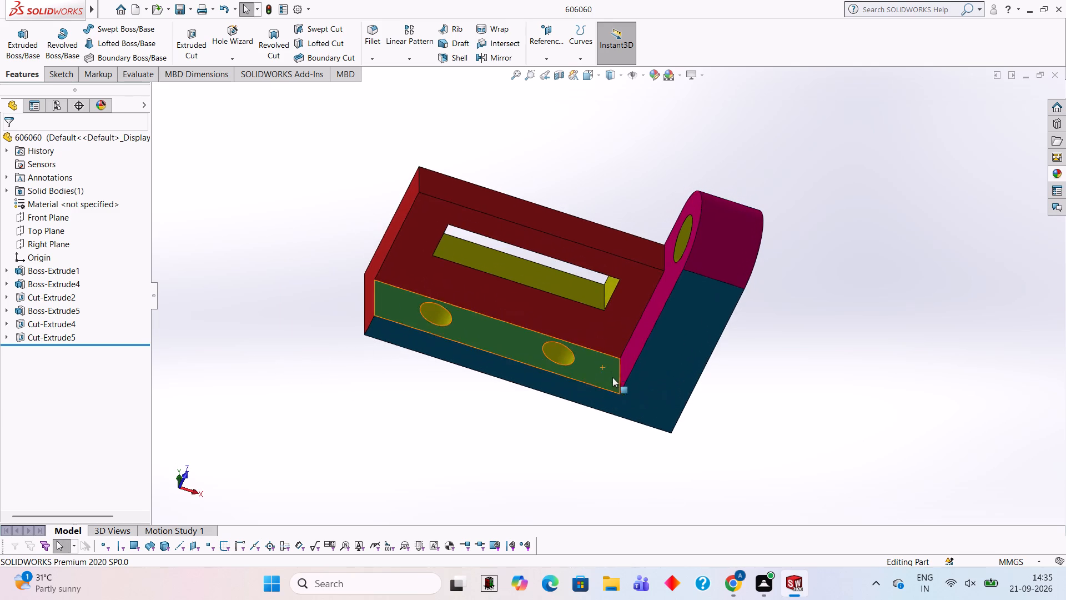
pyautogui.moveTo(607, 441); pyautogui.dragTo(589, 442, button='middle')
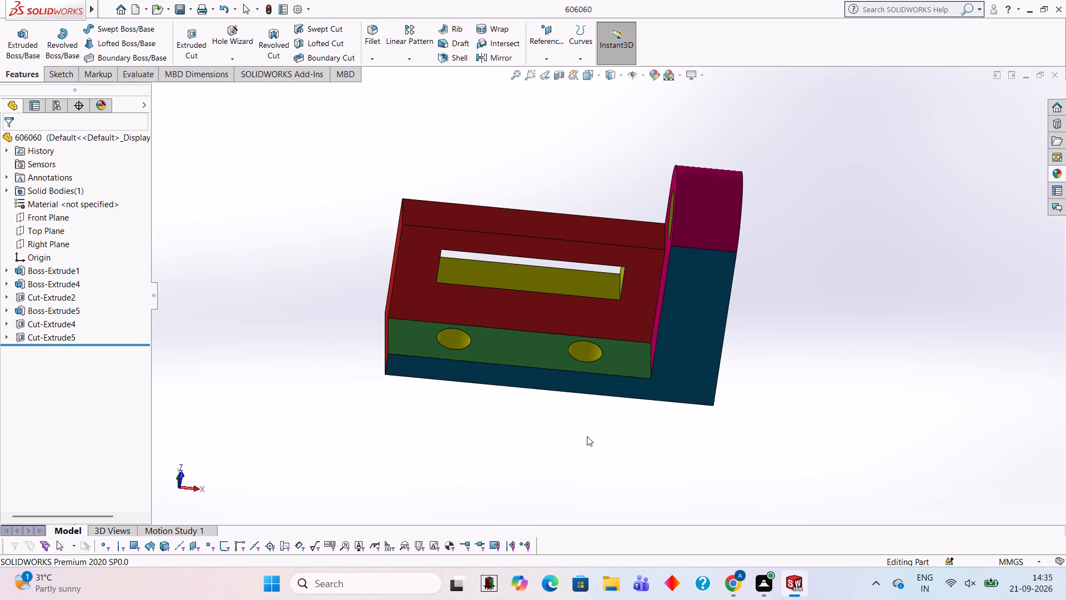
pyautogui.moveTo(586, 419); pyautogui.dragTo(603, 351, button='middle')
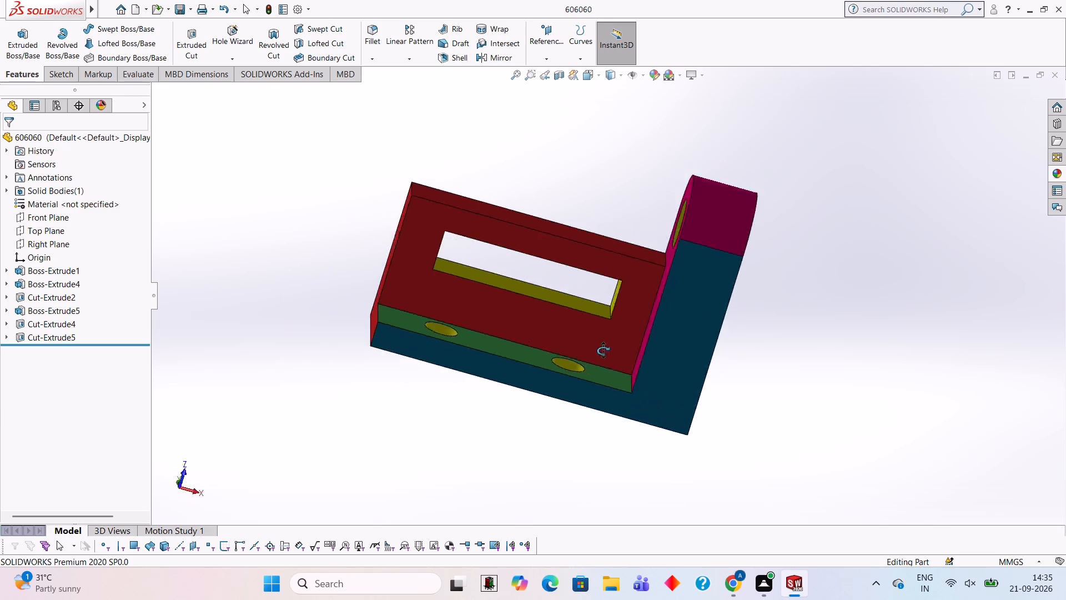
pyautogui.moveTo(603, 351); pyautogui.dragTo(609, 373, button='middle')
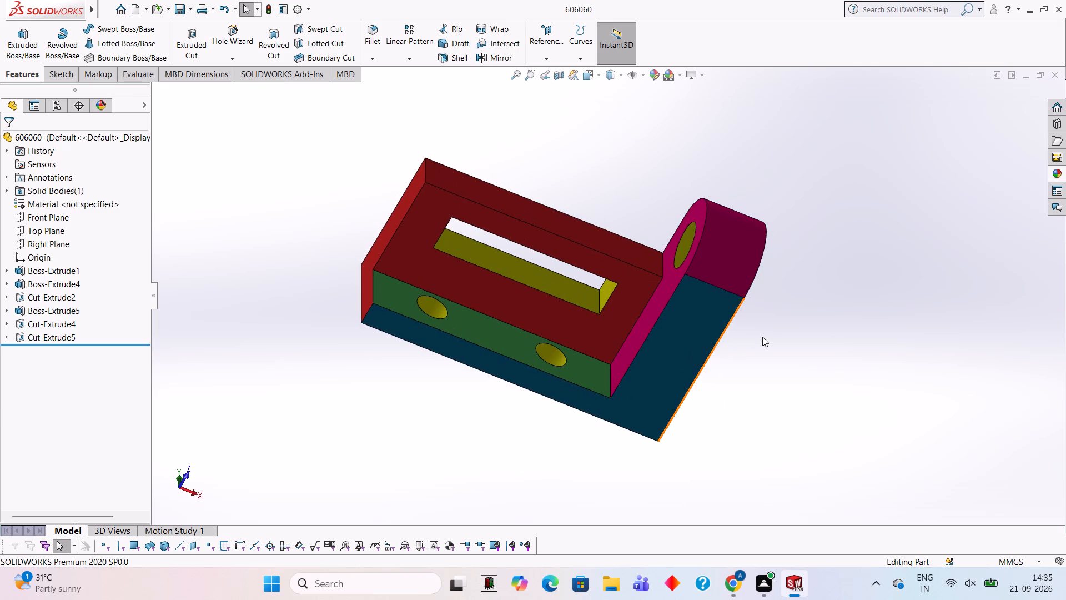
pyautogui.moveTo(762, 337); pyautogui.dragTo(751, 372, button='middle')
pyautogui.moveTo(751, 372); pyautogui.dragTo(748, 348, button='middle')
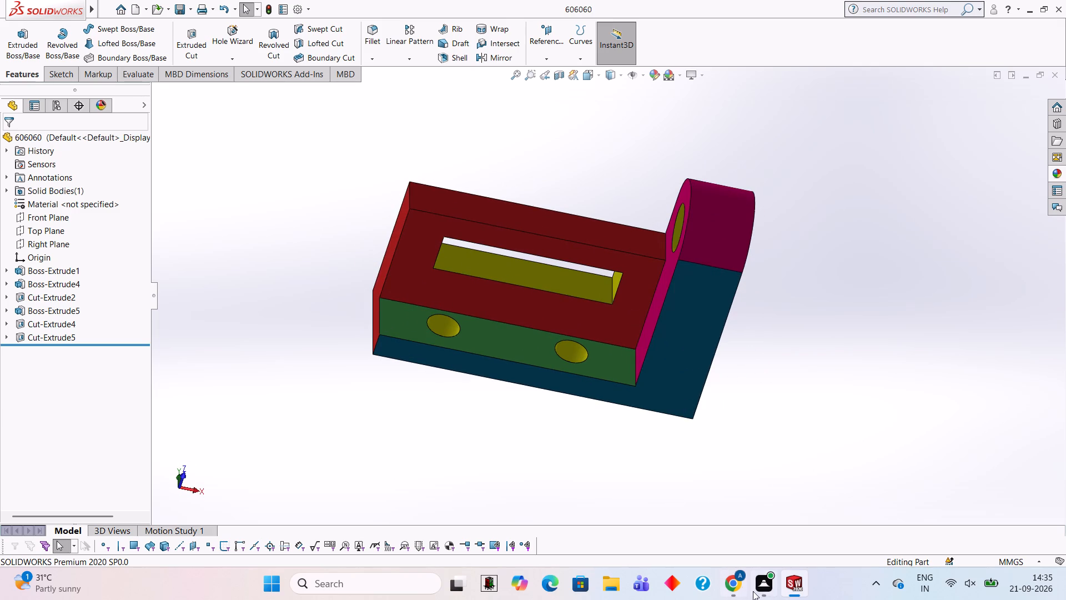